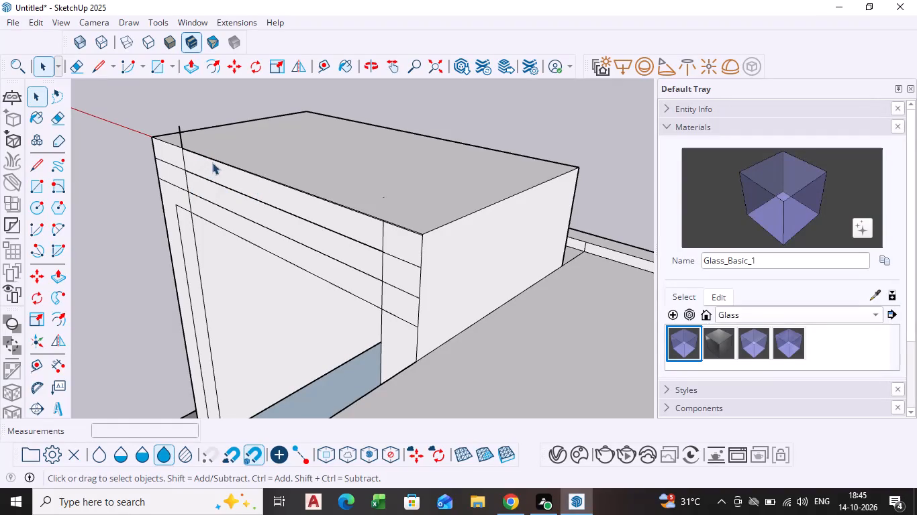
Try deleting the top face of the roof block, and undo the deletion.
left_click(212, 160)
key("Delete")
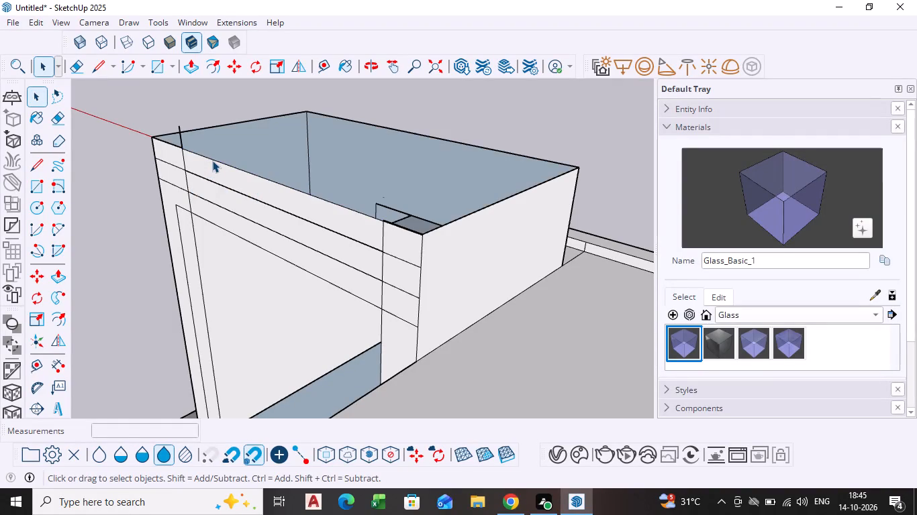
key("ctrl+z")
Delete the stray line projecting above the top edge of the roof block.
scroll(206, 122, "up", 2)
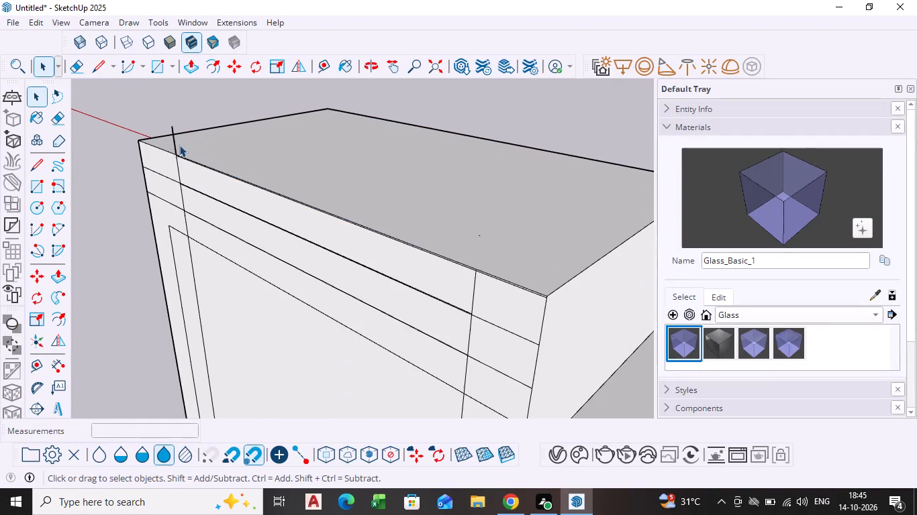
left_click(173, 146)
left_click(175, 143)
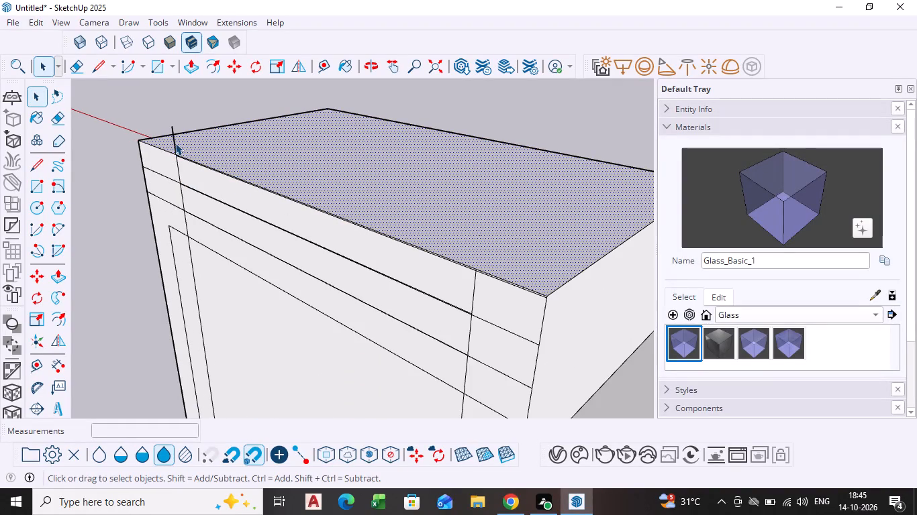
key("Delete")
Push the roof block's top face down about 1' 2 5/16" with Push/Pull.
scroll(262, 183, "down", 3)
middle_click_drag(268, 210, 0, 188)
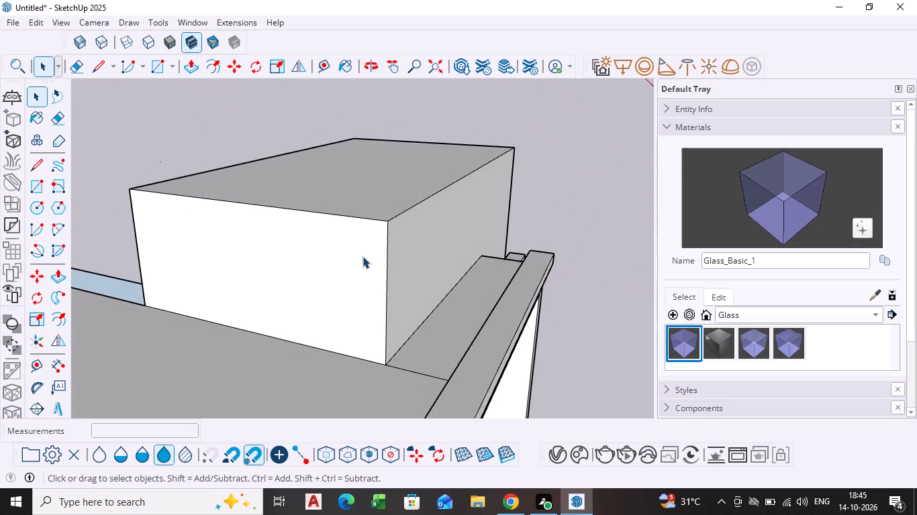
scroll(363, 256, "down", 3)
middle_click_drag(363, 256, 175, 266)
left_click(346, 205)
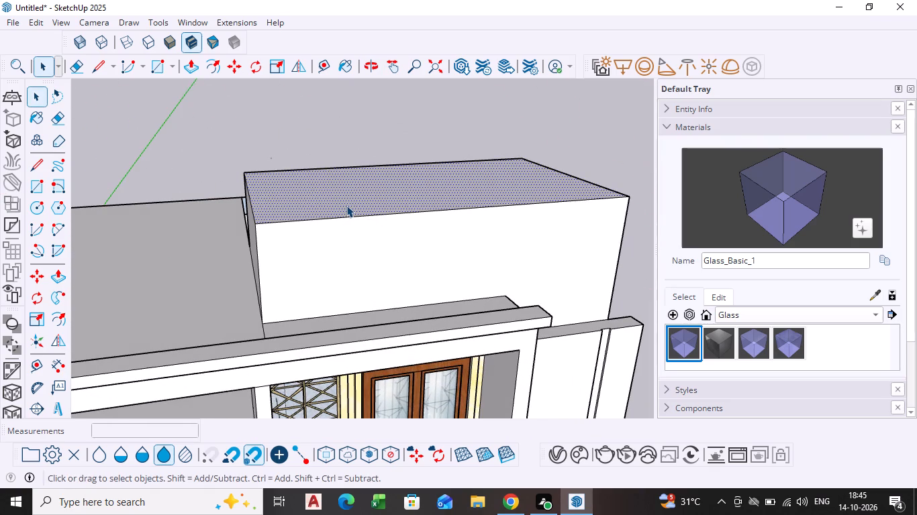
key("p")
left_click(346, 205)
left_click(347, 263)
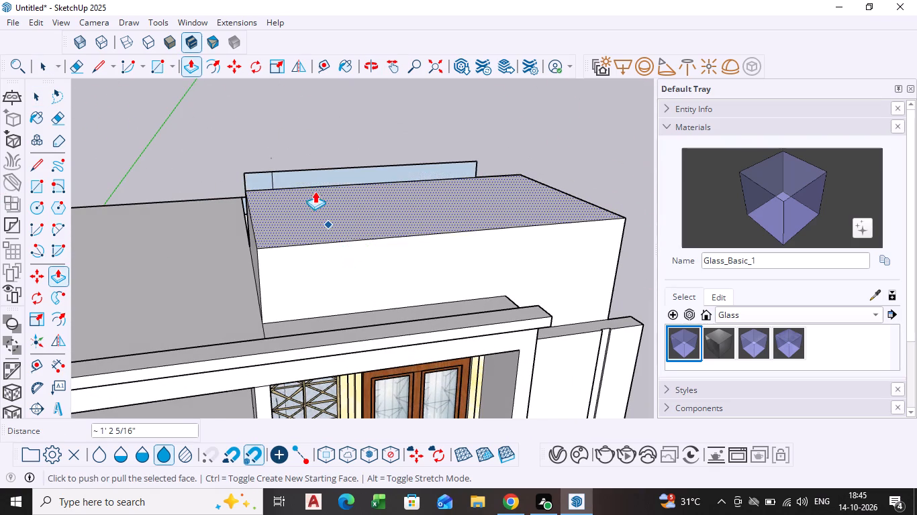
Delete the leftover upright panels standing along the back edge of the lowered roof block.
scroll(315, 182, "up", 5)
key("space")
left_click(324, 160)
key("Delete")
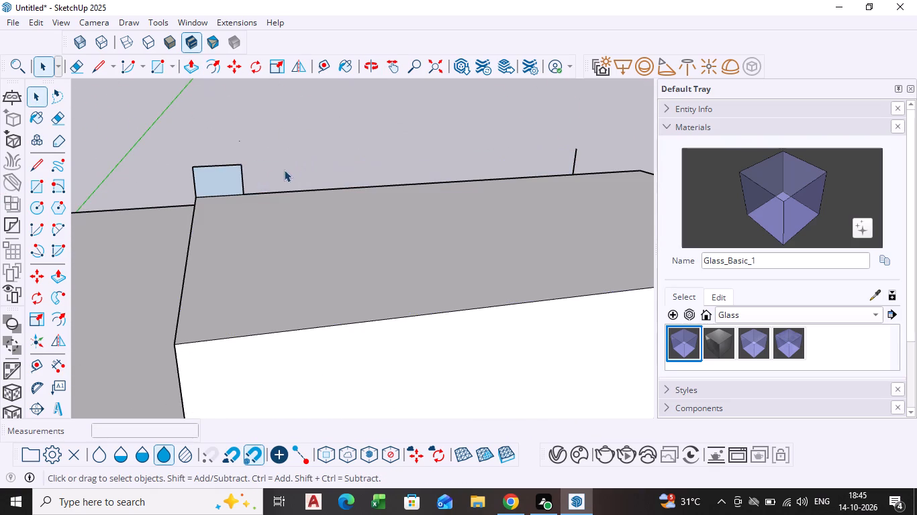
left_click(242, 184)
key("Delete")
Delete the remaining stray edges above both ends of the roof block's back edge.
left_click(195, 182)
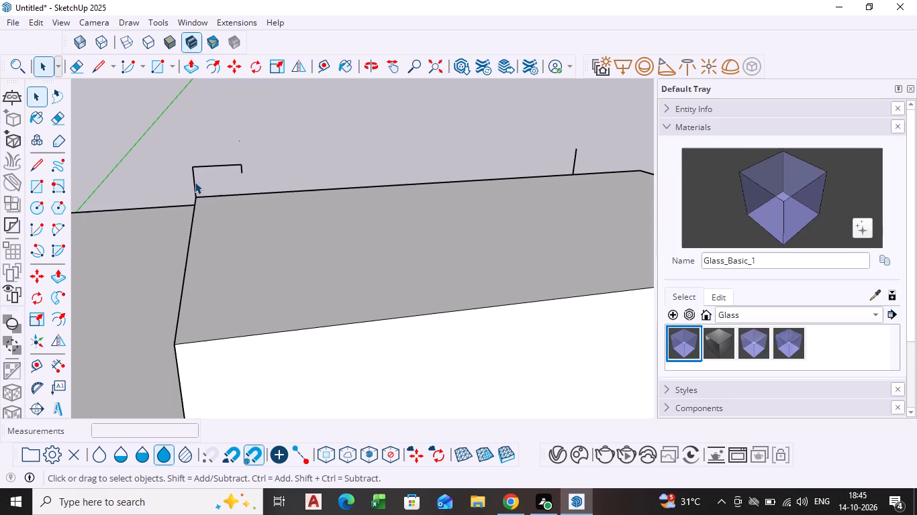
key("Delete")
left_click(211, 168)
key("Delete")
left_click(234, 167)
key("Delete")
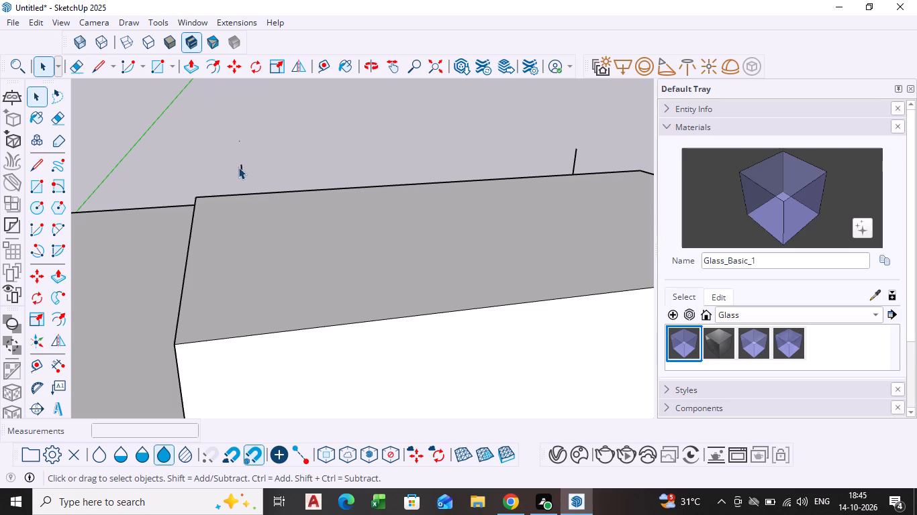
left_click(240, 167)
key("Delete")
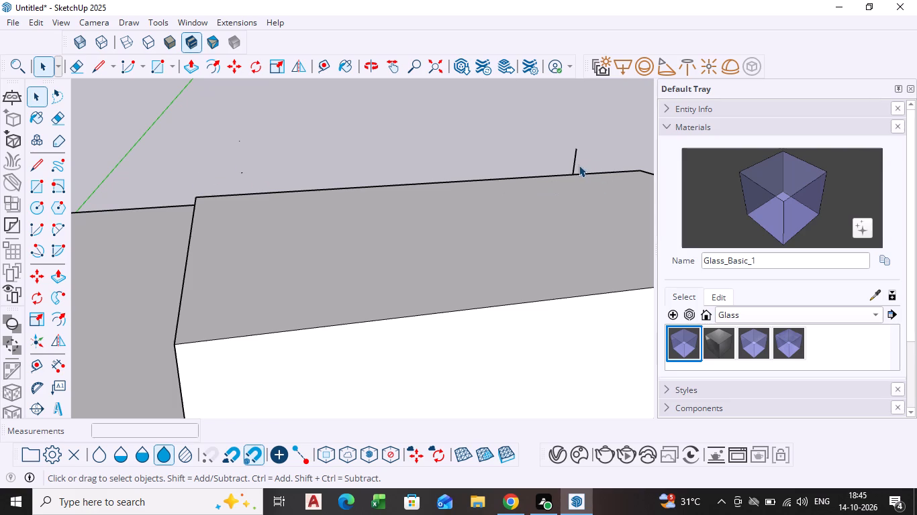
left_click(573, 164)
key("Delete")
Push the roof block's top face down a further 1' 1 7/8" or so with Push/Pull.
left_click(512, 241)
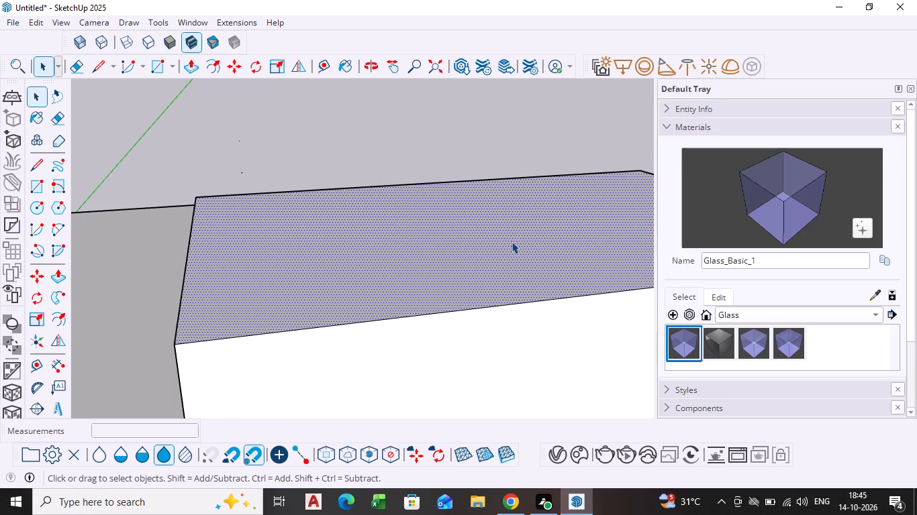
key("p")
left_click(512, 241)
left_click(510, 278)
scroll(425, 346, "down", 6)
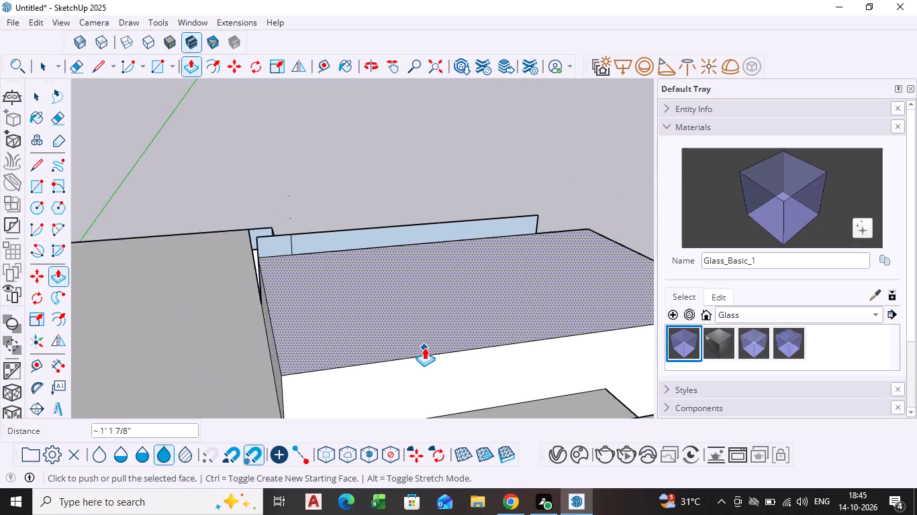
scroll(424, 347, "down", 2)
middle_click_drag(424, 347, 342, 233)
scroll(340, 238, "down", 4)
middle_click_drag(307, 262, 322, 310)
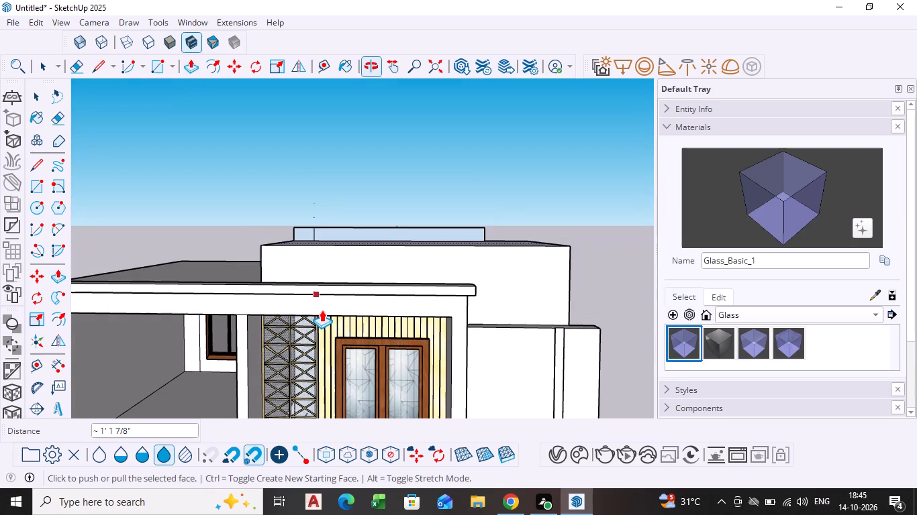
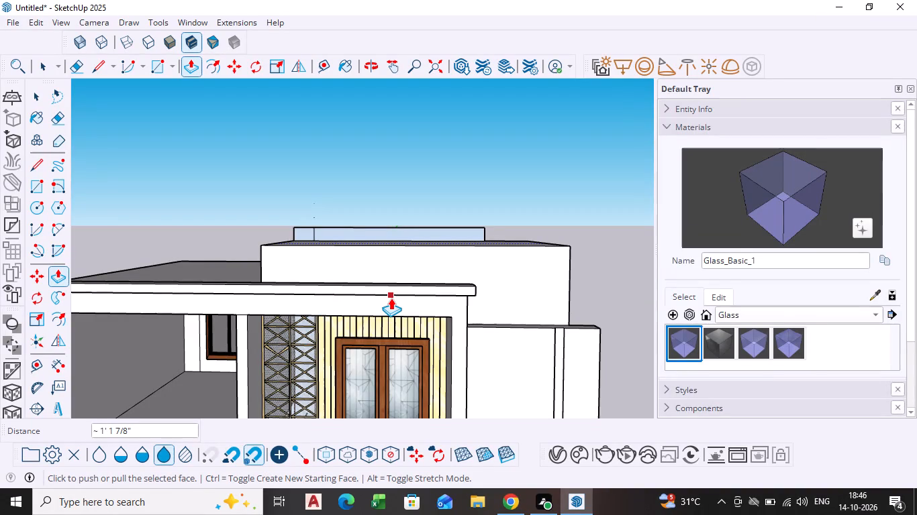
Pull the roof block's top face up about 1' 1 9/16" with Push/Pull.
scroll(375, 251, "up", 2)
middle_click_drag(374, 251, 354, 313)
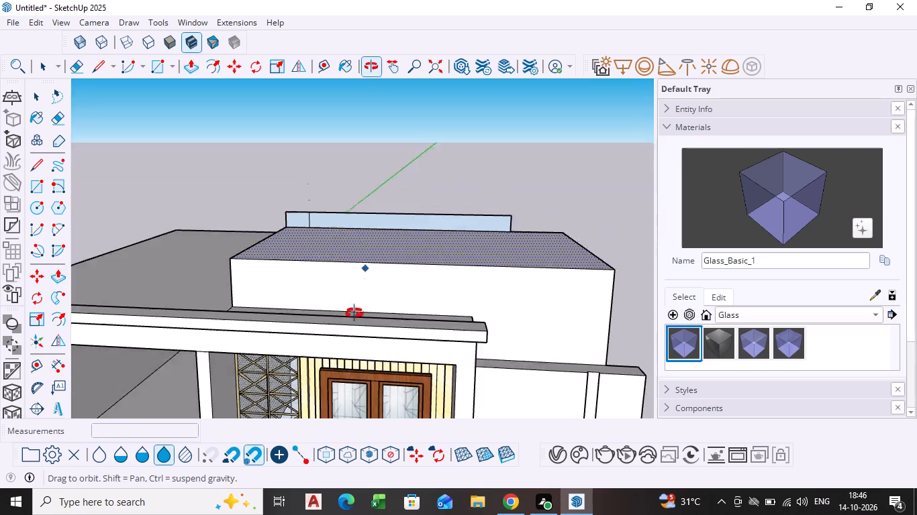
middle_click_drag(354, 313, 354, 323)
left_click(355, 258)
left_click(355, 239)
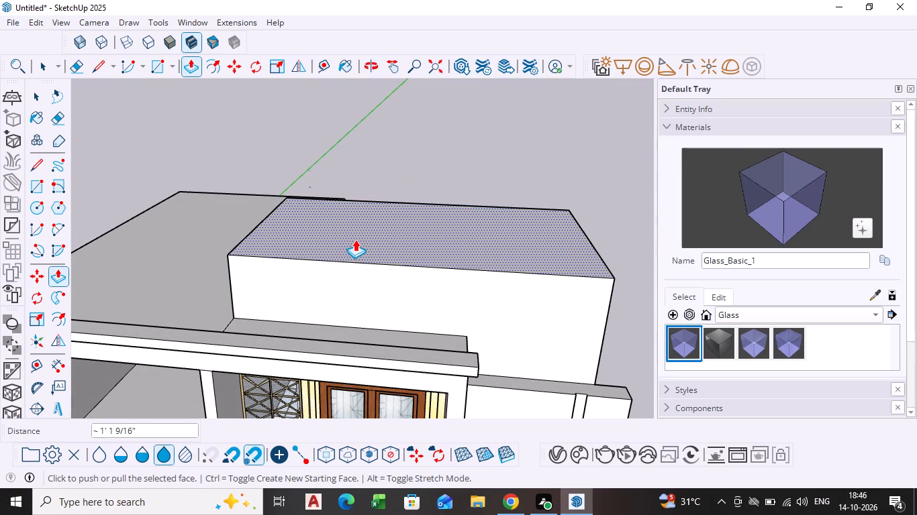
key("space")
Draw a line about 19' 7 11/16" long across the roof block's front face from the left edge's midpoint to the right edge.
middle_click_drag(342, 281, 361, 184)
scroll(346, 229, "down", 1)
scroll(282, 221, "down", 1)
middle_click_drag(282, 223, 288, 255)
key("l")
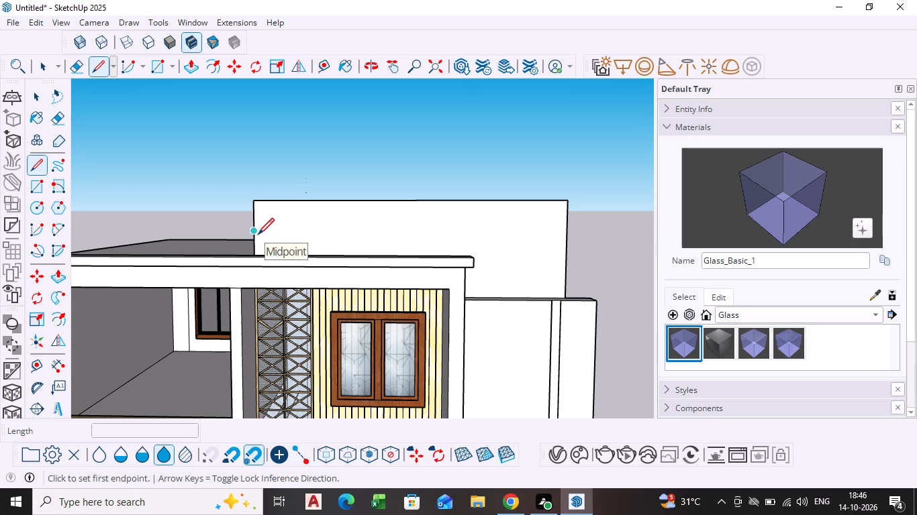
left_click(258, 236)
left_click(565, 230)
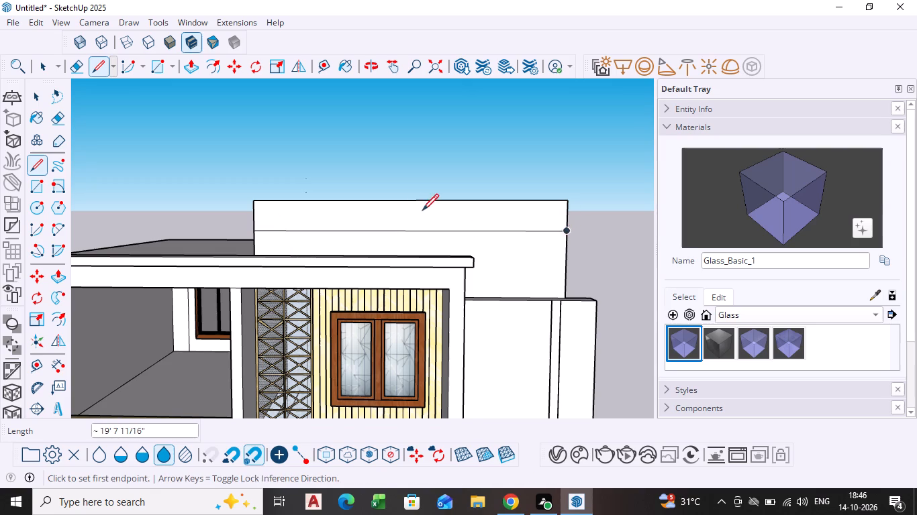
key("space")
Pull the roof block's top face up about 2' 2 5/16" with Push/Pull.
middle_click_drag(397, 212, 373, 371)
scroll(389, 278, "down", 1)
left_click(383, 254)
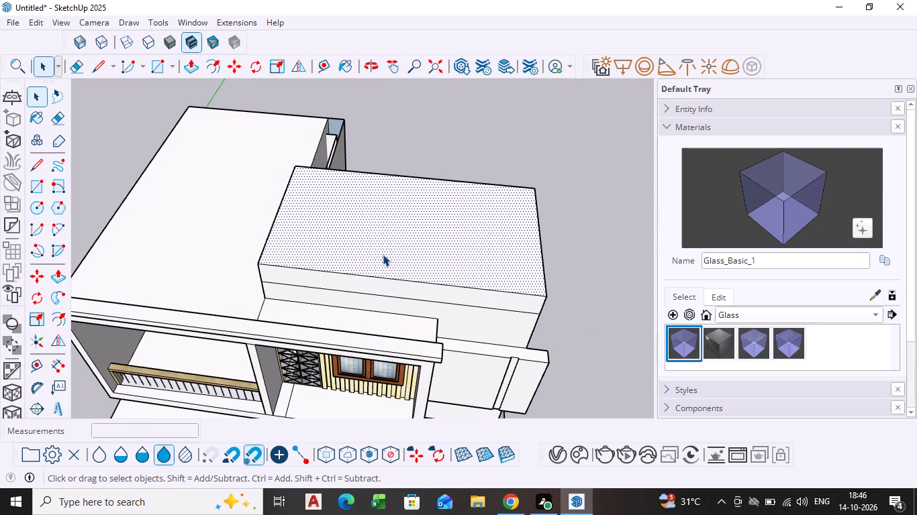
key("p")
left_click(383, 254)
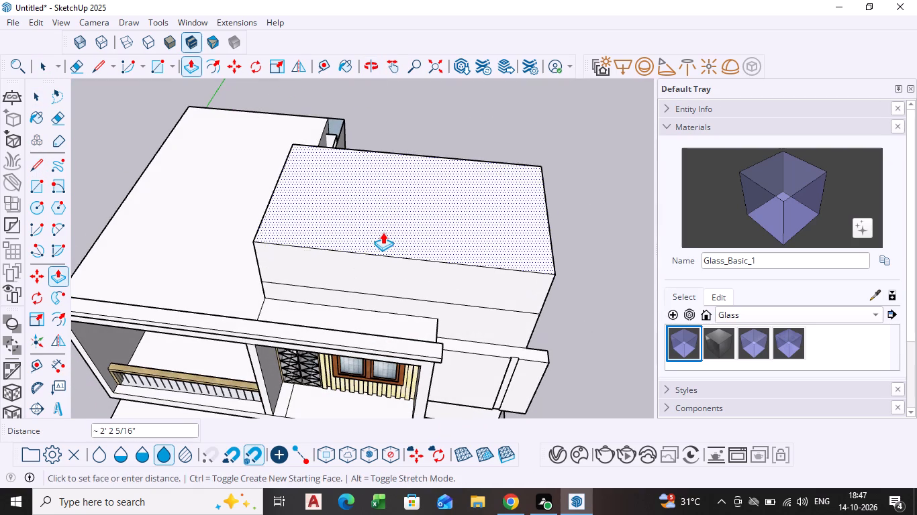
left_click(383, 232)
key("space")
left_click(597, 277)
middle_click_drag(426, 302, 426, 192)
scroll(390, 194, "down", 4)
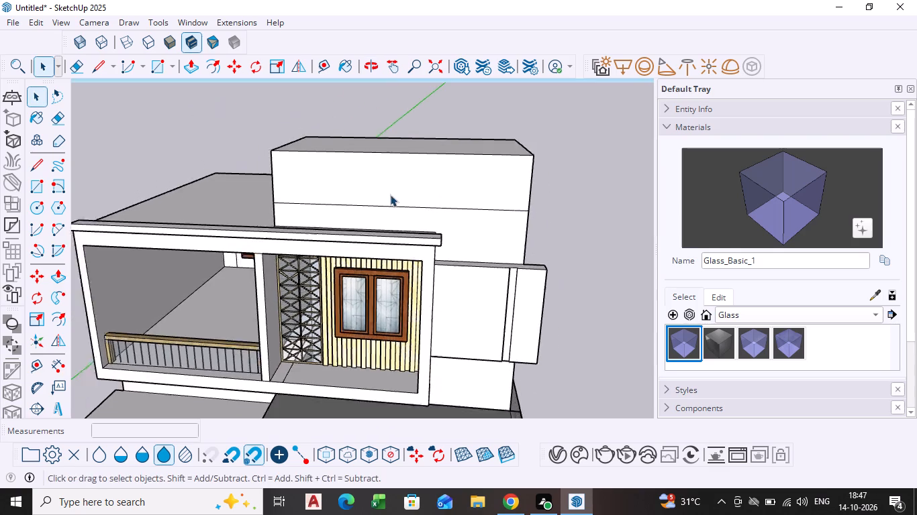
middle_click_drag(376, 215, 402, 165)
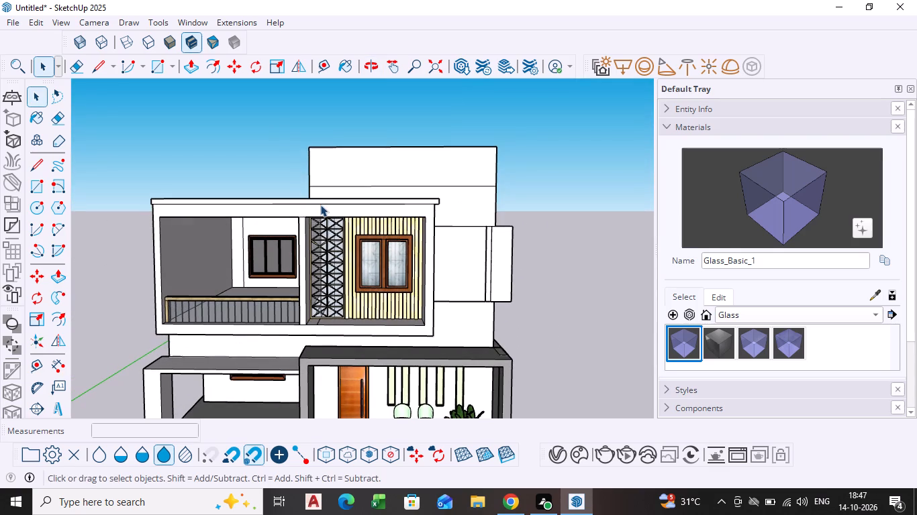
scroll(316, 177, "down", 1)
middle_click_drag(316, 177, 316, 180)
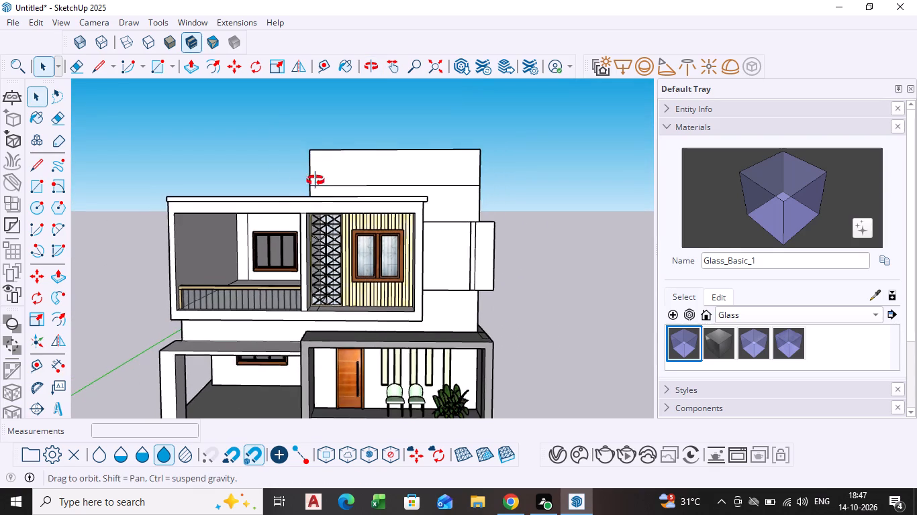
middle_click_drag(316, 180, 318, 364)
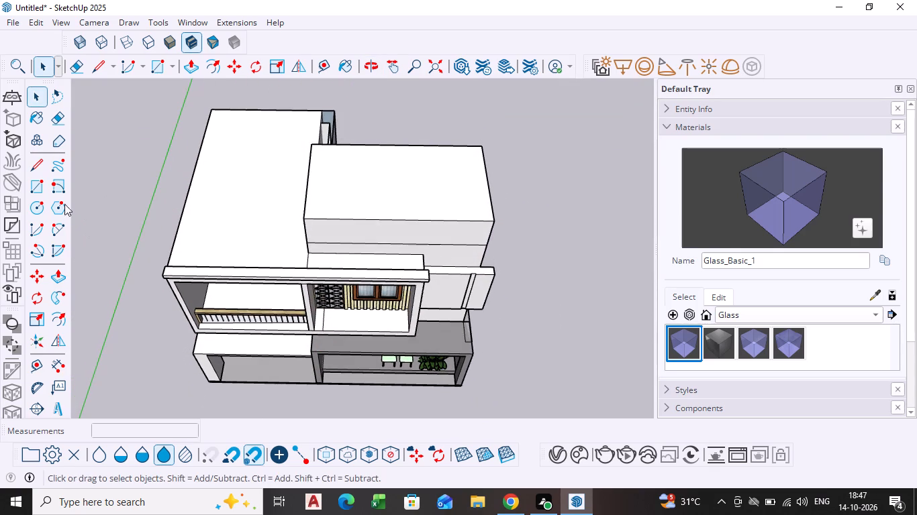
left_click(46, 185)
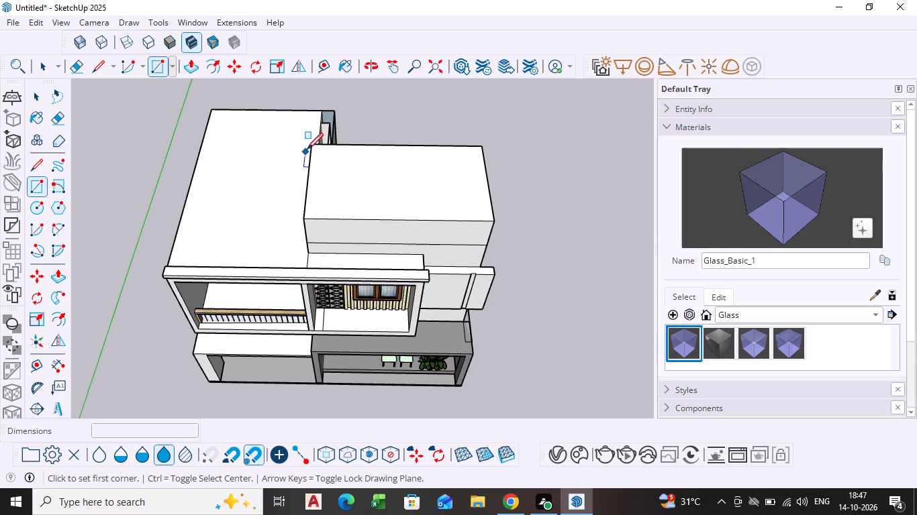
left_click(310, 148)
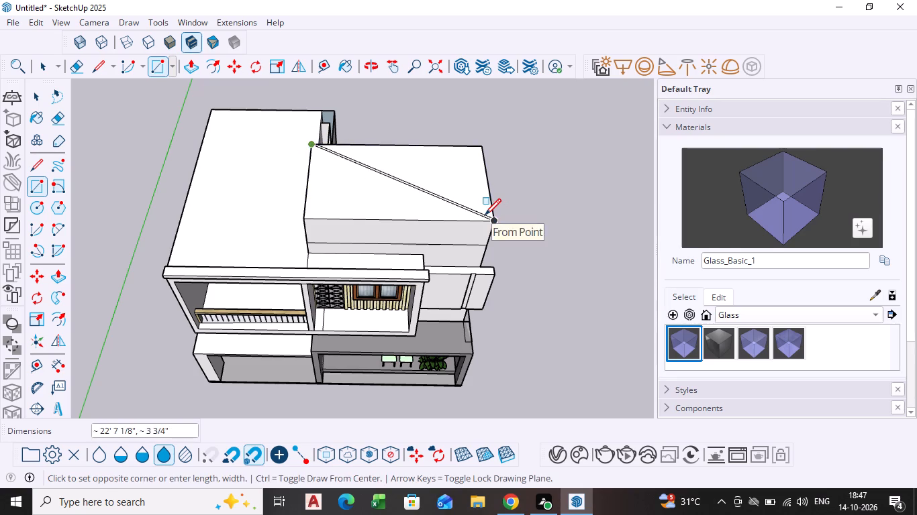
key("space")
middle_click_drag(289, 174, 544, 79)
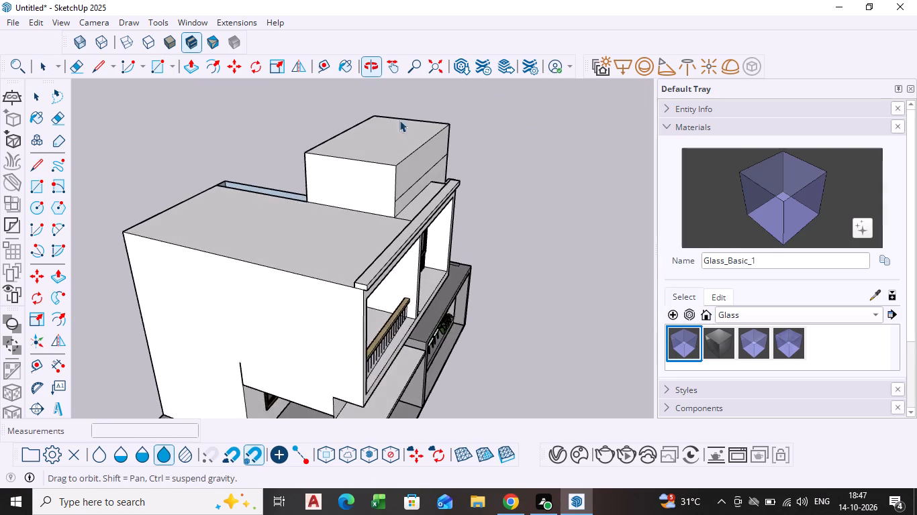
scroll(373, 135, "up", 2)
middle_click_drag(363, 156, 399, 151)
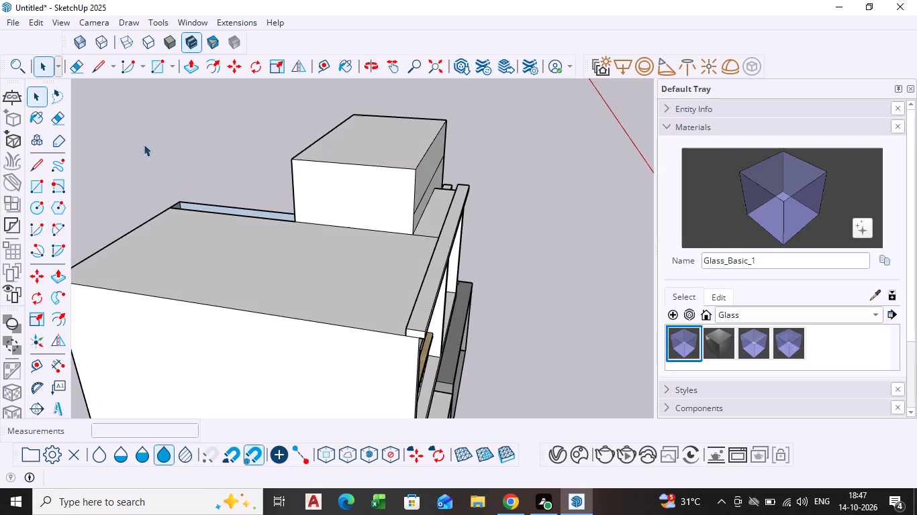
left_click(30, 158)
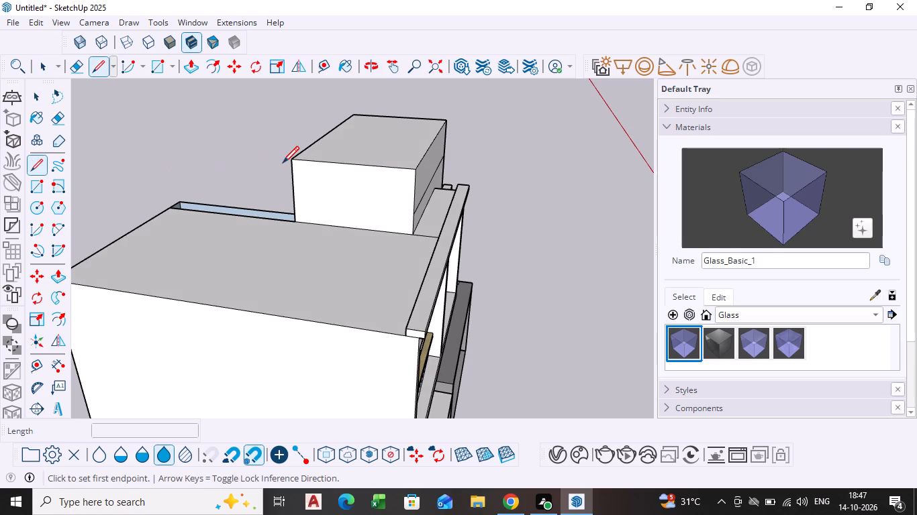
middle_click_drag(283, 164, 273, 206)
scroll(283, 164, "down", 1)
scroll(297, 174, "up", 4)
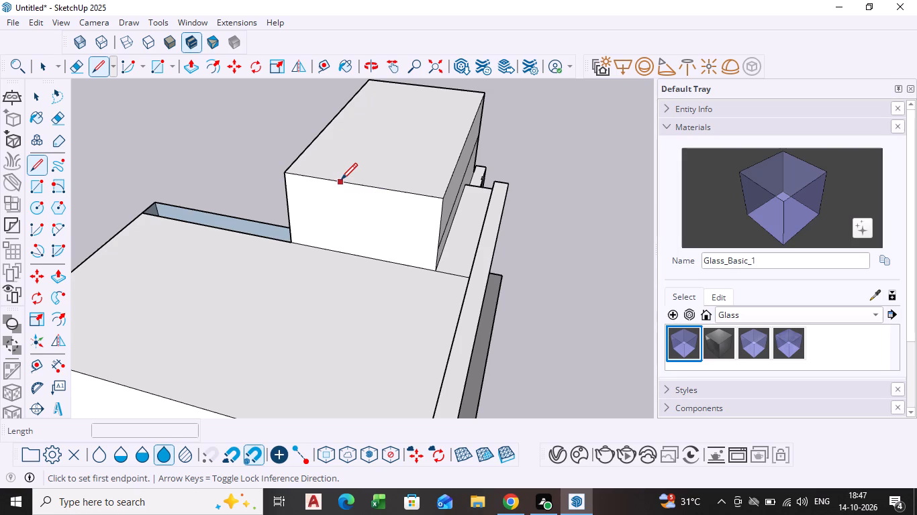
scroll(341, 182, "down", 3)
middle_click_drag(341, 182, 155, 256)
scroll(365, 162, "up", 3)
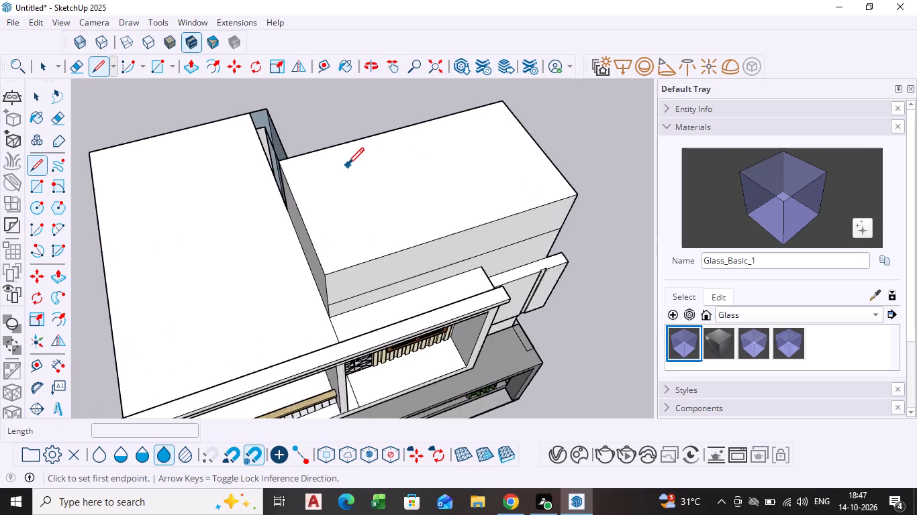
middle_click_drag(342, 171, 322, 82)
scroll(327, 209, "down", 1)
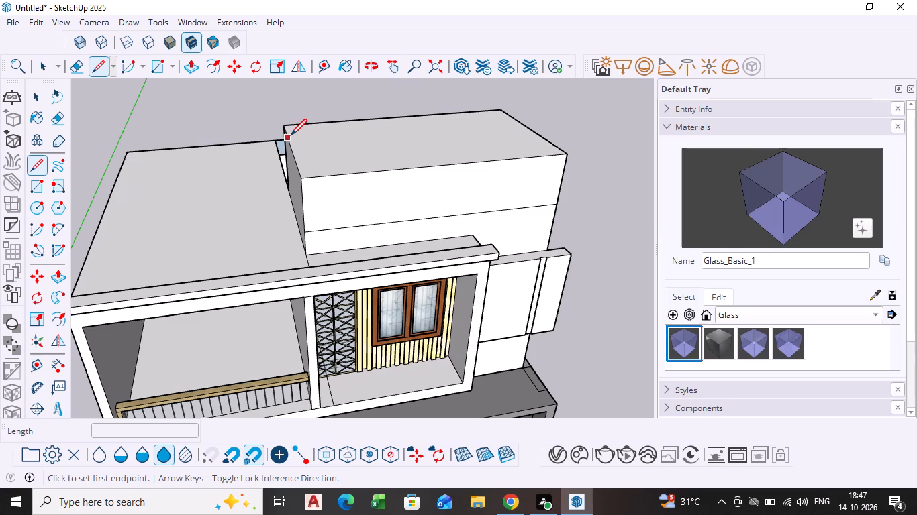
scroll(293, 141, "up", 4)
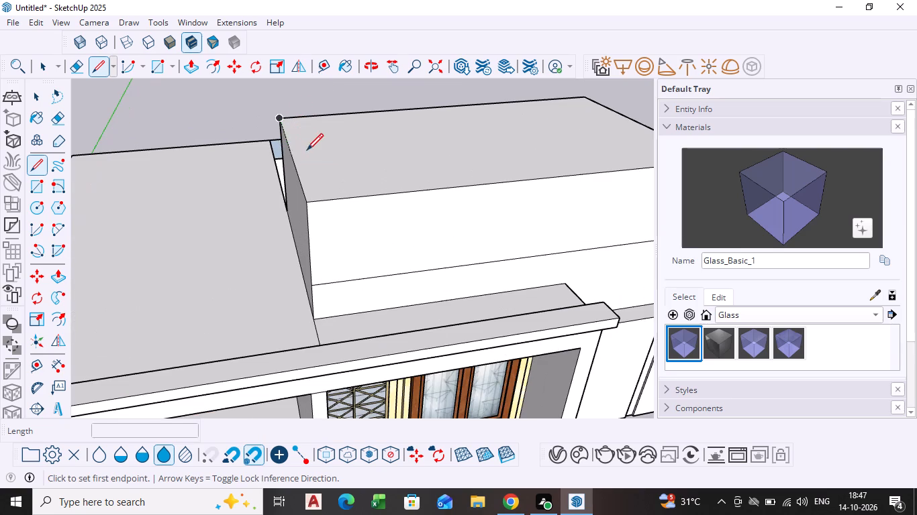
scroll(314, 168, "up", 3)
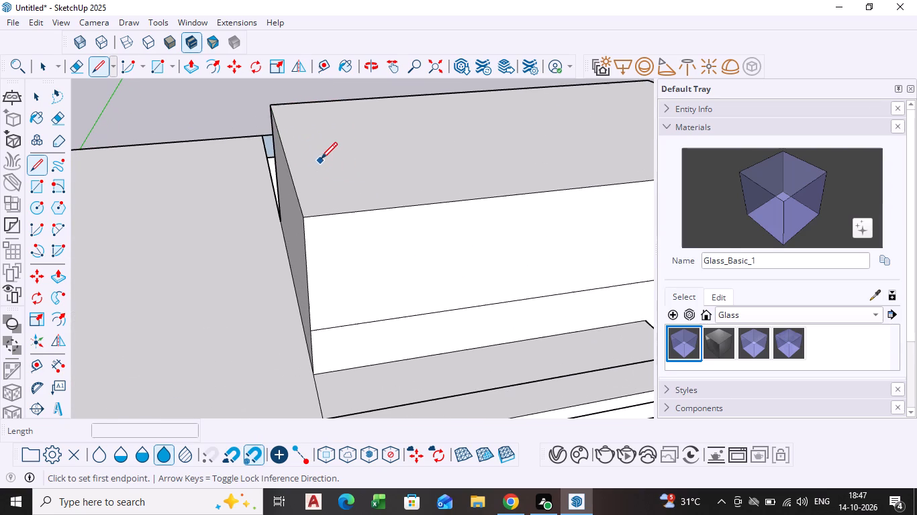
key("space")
Draw a line about 11' 2 1/16" long across the roof block's left side face, slightly below its top edge.
scroll(327, 160, "down", 4)
middle_click_drag(326, 162, 181, 220, "shift")
left_click(199, 215)
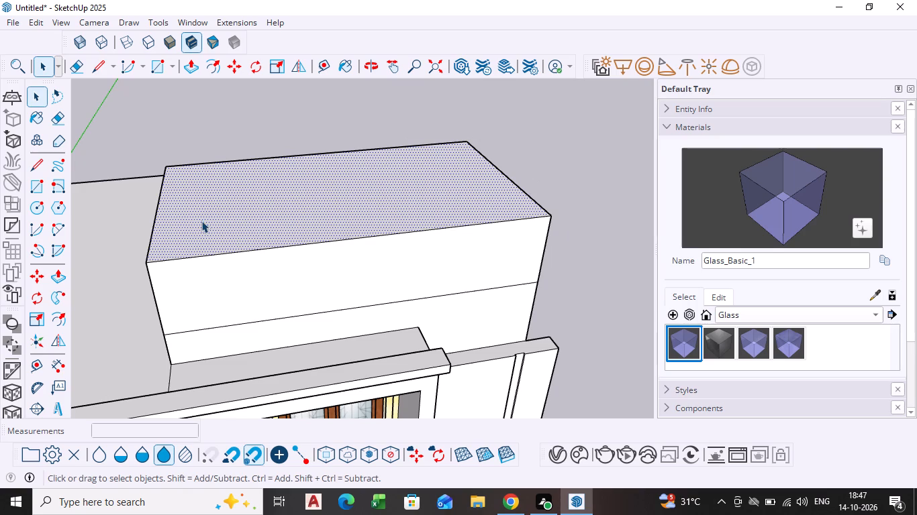
middle_click_drag(213, 235, 214, 234)
middle_click_drag(214, 234, 469, 193)
scroll(328, 207, "up", 3)
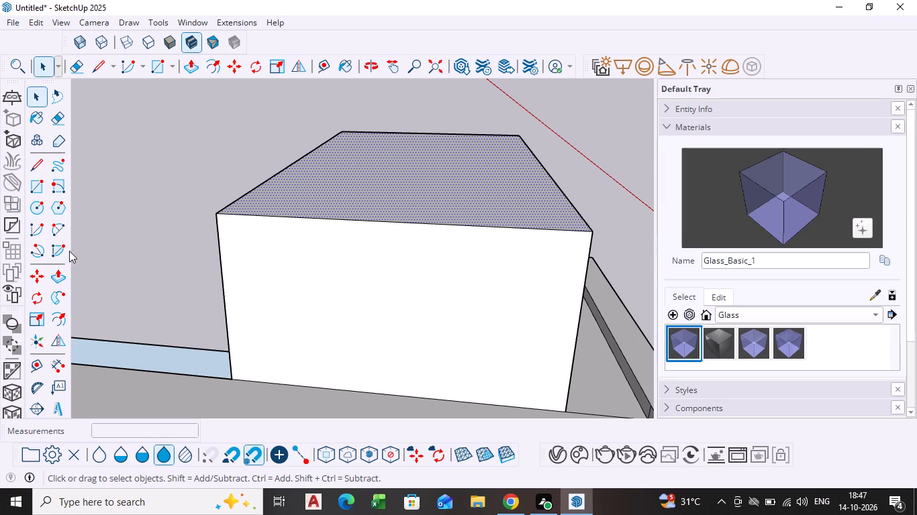
left_click(32, 164)
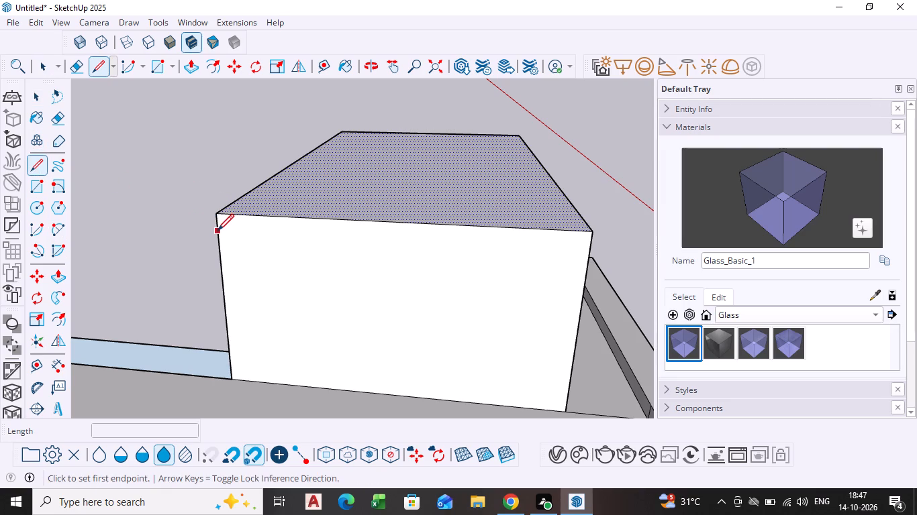
left_click(218, 232)
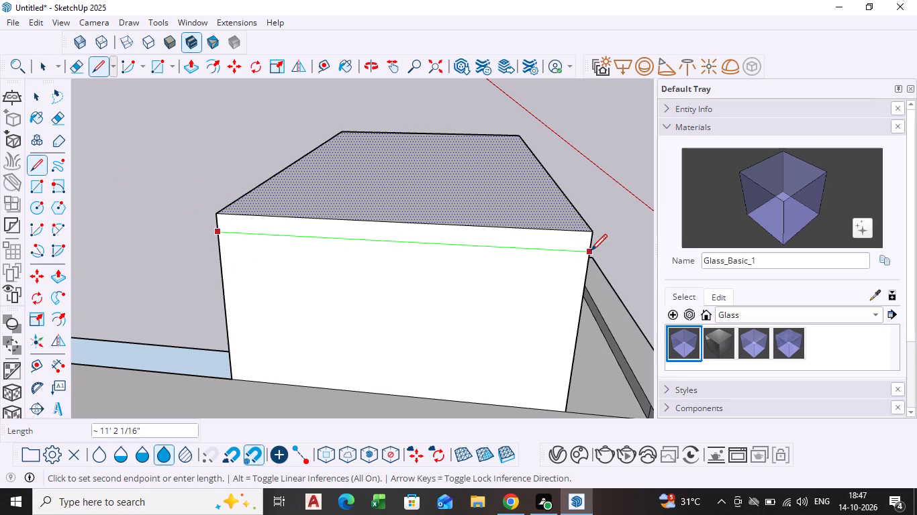
left_click(591, 252)
Pull the narrow strip along the top of the left side face outward about 9 7/16" with Push/Pull.
middle_click_drag(555, 239, 548, 241)
scroll(554, 239, "down", 1)
left_click(519, 243)
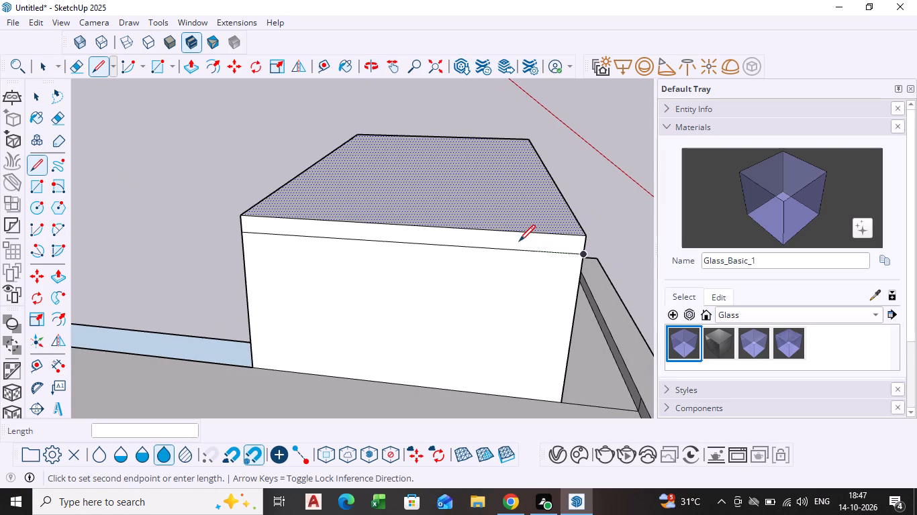
key("space")
left_click(519, 243)
key("p")
left_click(519, 243)
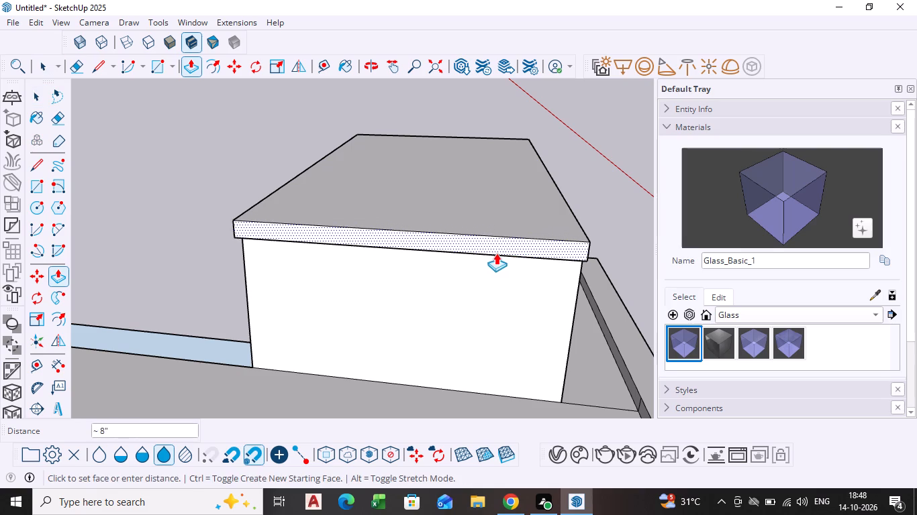
left_click(495, 253)
Draw a line across the roof block's front face from the side ledge's inner lower corner to the opposite vertical edge.
middle_click_drag(542, 239, 198, 208)
scroll(542, 239, "down", 1)
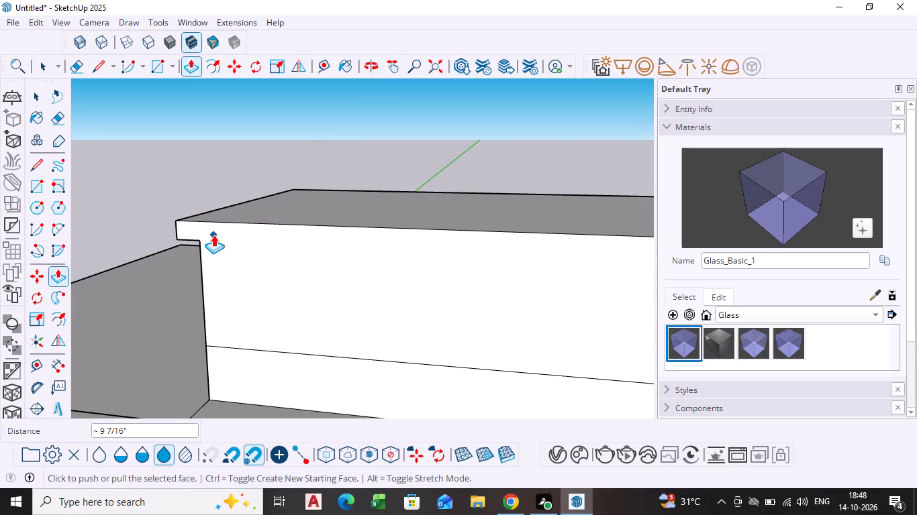
scroll(214, 242, "down", 4)
middle_click_drag(199, 242, 134, 231, "shift")
key("space")
middle_click_drag(145, 252, 158, 257)
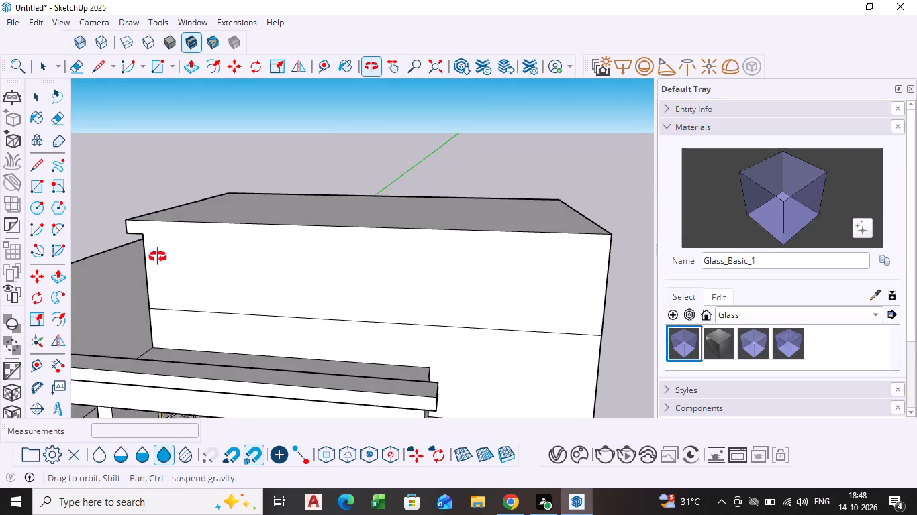
middle_click_drag(158, 257, 175, 257)
key("l")
left_click(154, 235)
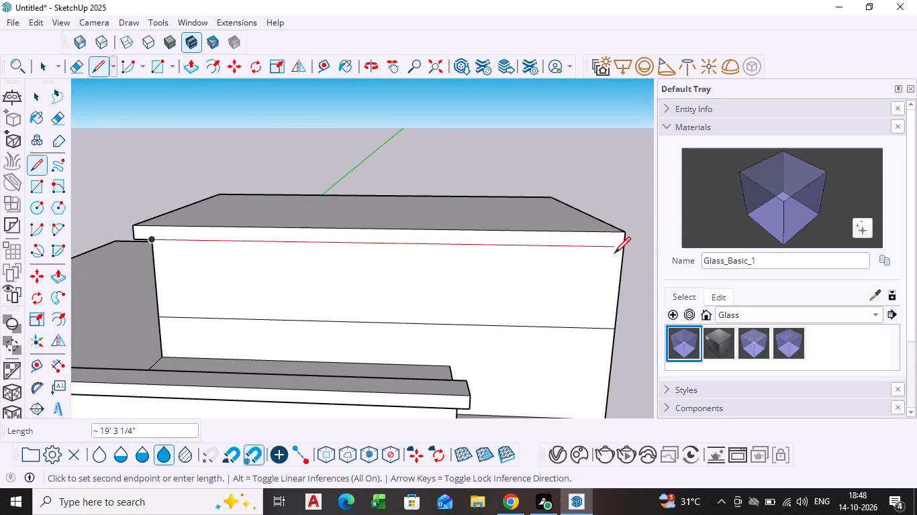
left_click(622, 250)
Pull the narrow strip along the top of the front face outward with Push/Pull to form a front ledge.
scroll(548, 254, "down", 3)
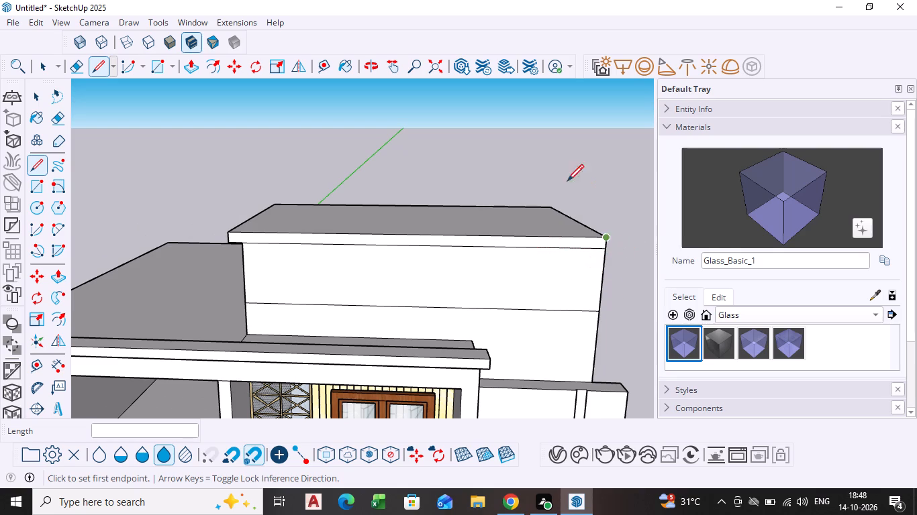
key("space")
left_click(470, 236)
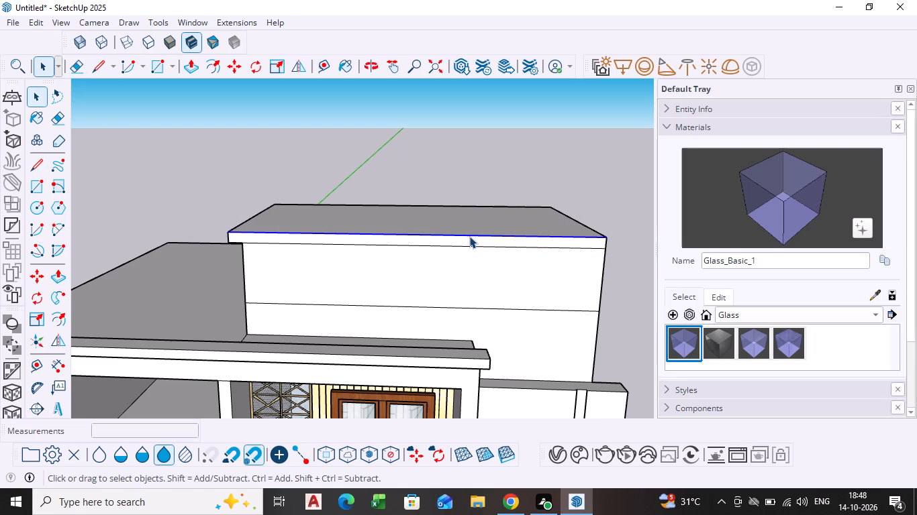
left_click(469, 237)
left_click(469, 238)
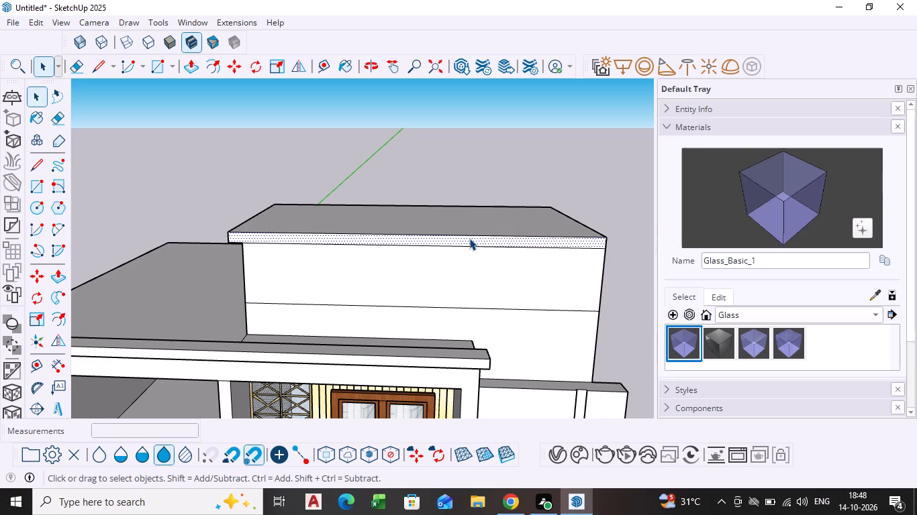
key("p")
left_click(469, 238)
left_click(460, 247)
Draw a line about 11' 2 1/16" long across the roof block's right side face from the front ledge's inner lower corner.
scroll(563, 245, "down", 2)
middle_click_drag(563, 245, 493, 238)
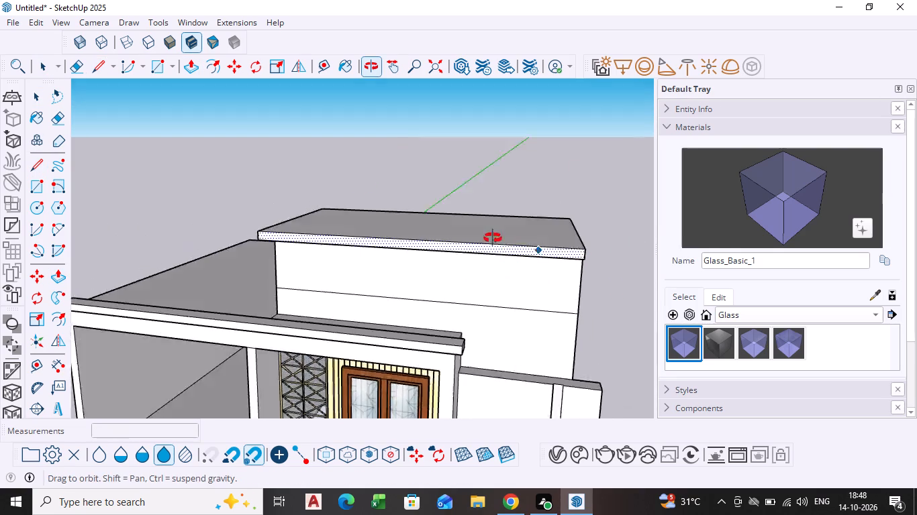
middle_click_drag(493, 238, 264, 194)
key("l")
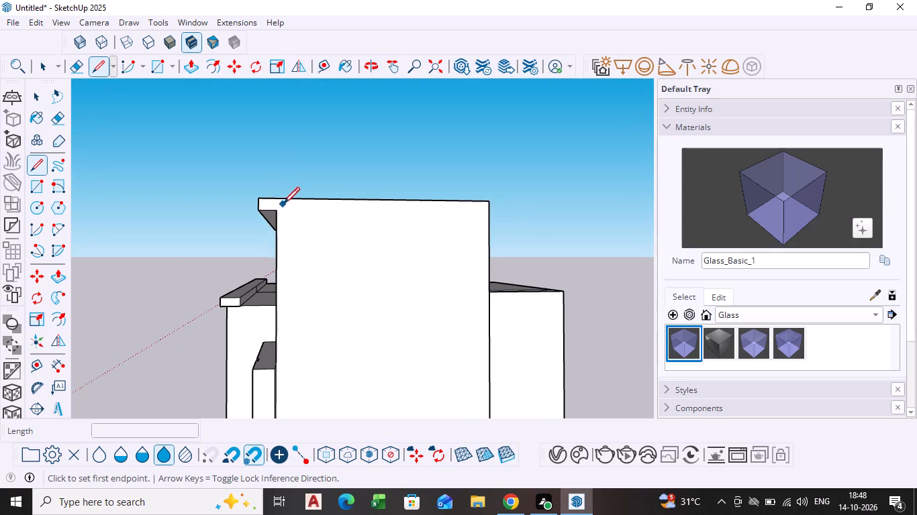
left_click(274, 213)
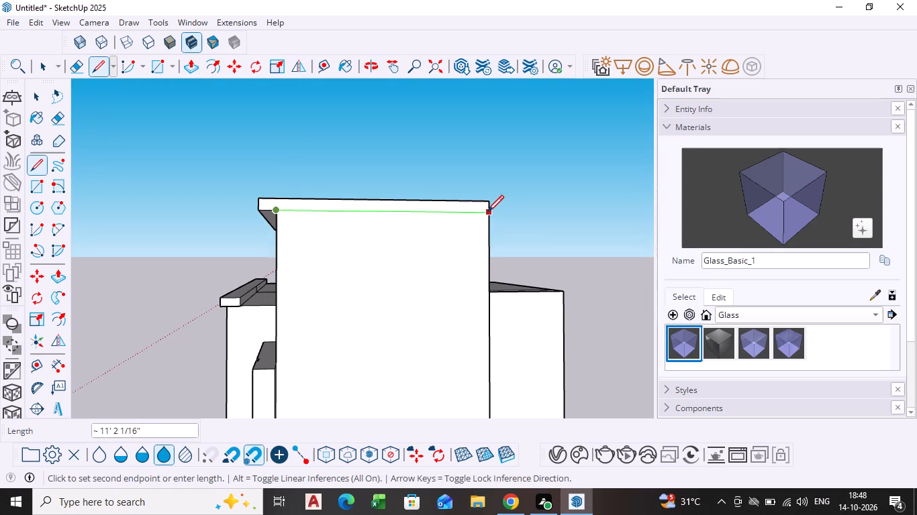
left_click(487, 213)
key("space")
Pull the narrow strip along the top of the right side face outward with Push/Pull to form a side ledge.
middle_click_drag(346, 209, 342, 250)
scroll(346, 235, "up", 4)
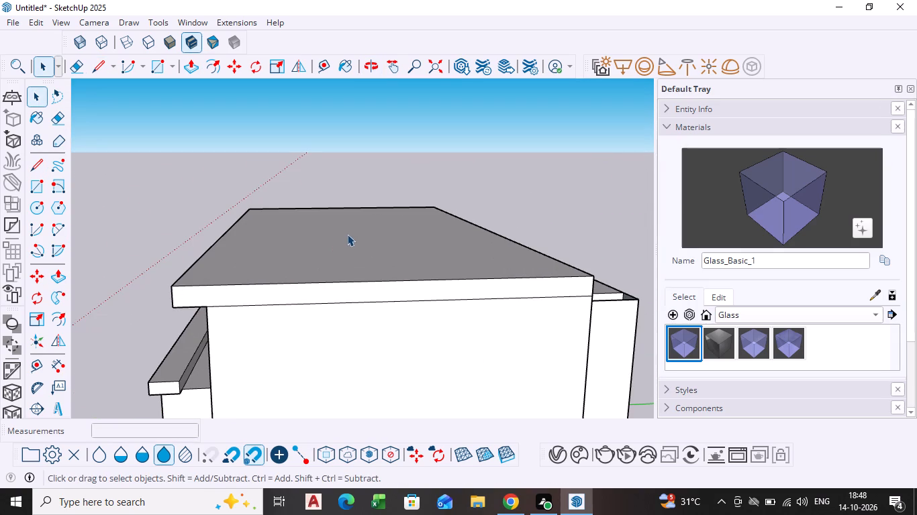
left_click(326, 286)
key("p")
left_click(326, 286)
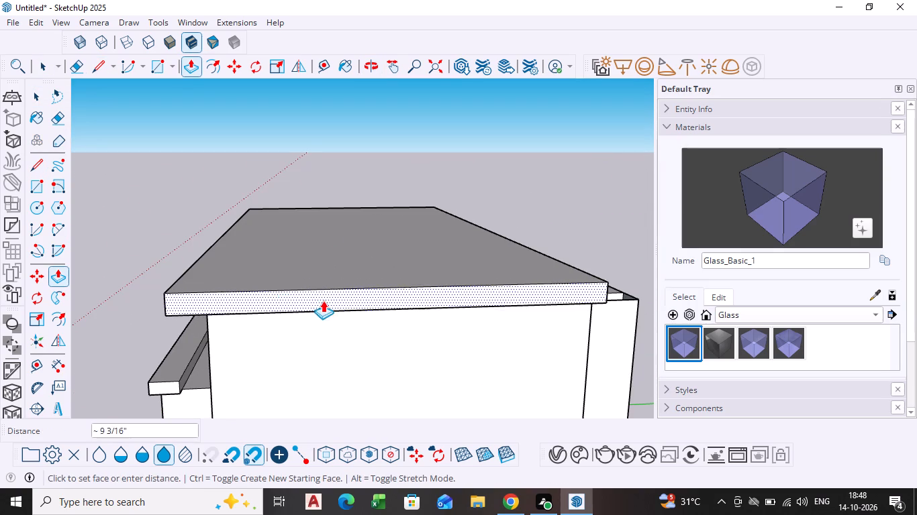
scroll(318, 312, "down", 1)
left_click(318, 312)
Pull the outer face of the roof block's left side ledge outward by about another 7 7/16" with Push/Pull.
scroll(265, 295, "down", 1)
middle_click_drag(265, 295, 550, 266)
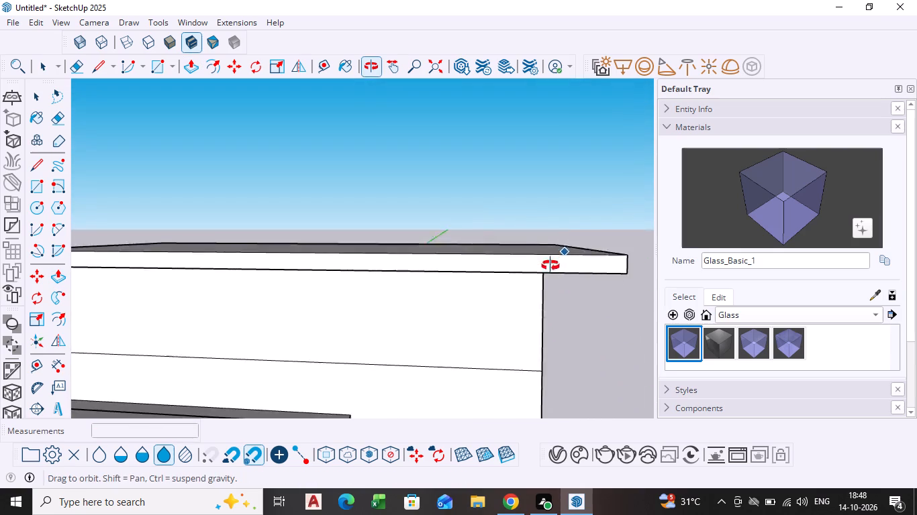
middle_click_drag(550, 266, 553, 257)
scroll(360, 249, "down", 7)
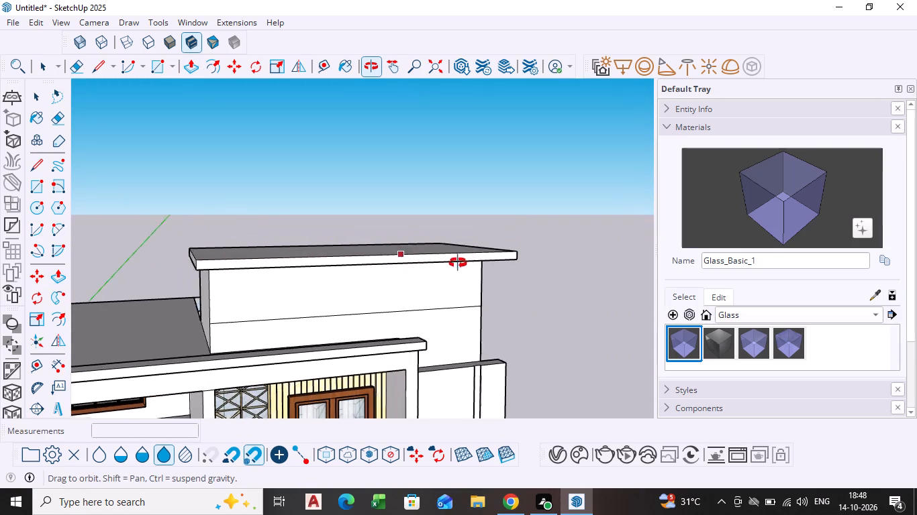
middle_click_drag(112, 278, 186, 280)
scroll(194, 268, "up", 4)
key("space")
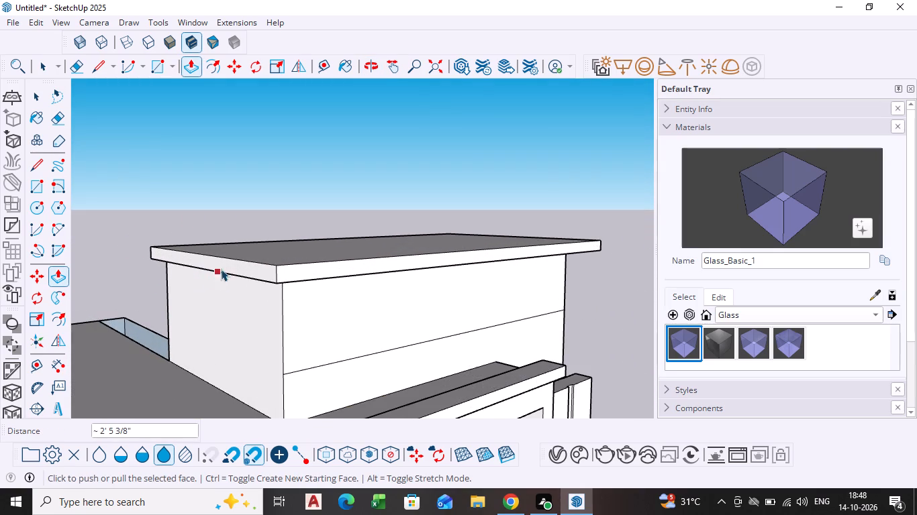
left_click(244, 268)
key("p")
left_click(244, 268)
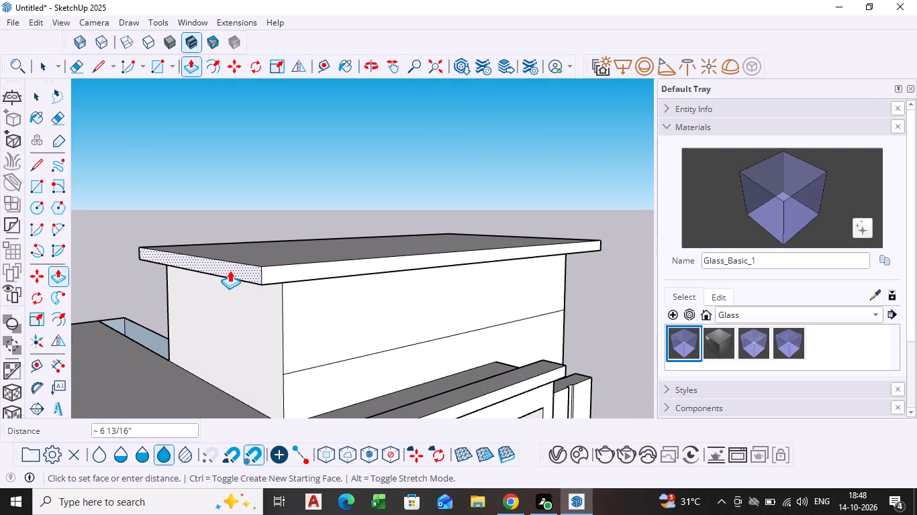
left_click(229, 270)
scroll(387, 290, "down", 2)
middle_click_drag(387, 290, 322, 281)
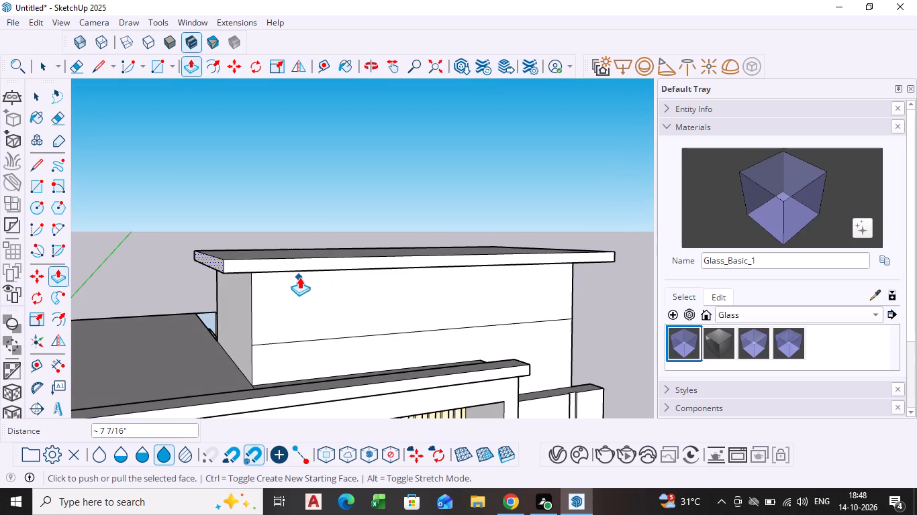
scroll(301, 277, "down", 6)
middle_click_drag(346, 302, 312, 289)
key("space")
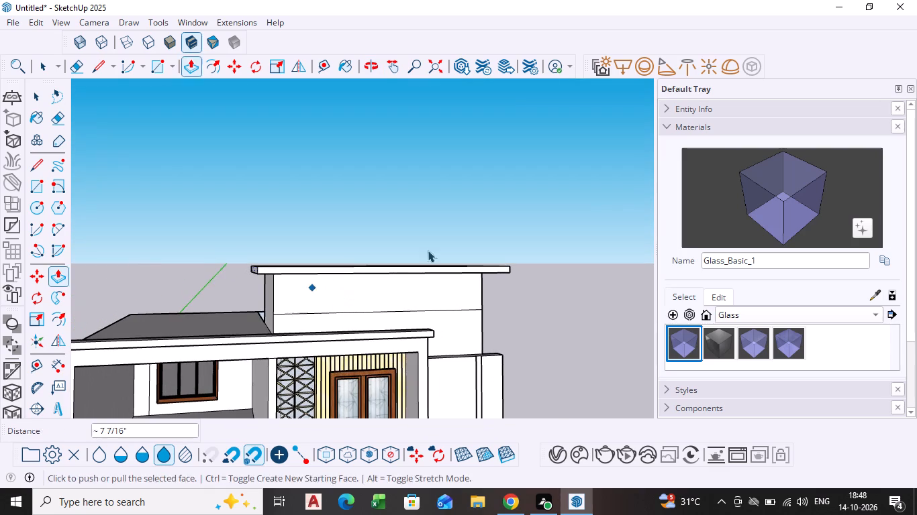
left_click(532, 239)
Offset the outline of the roof block's top face inward by about 8 15/16".
middle_click_drag(408, 276, 389, 284)
scroll(358, 262, "up", 1)
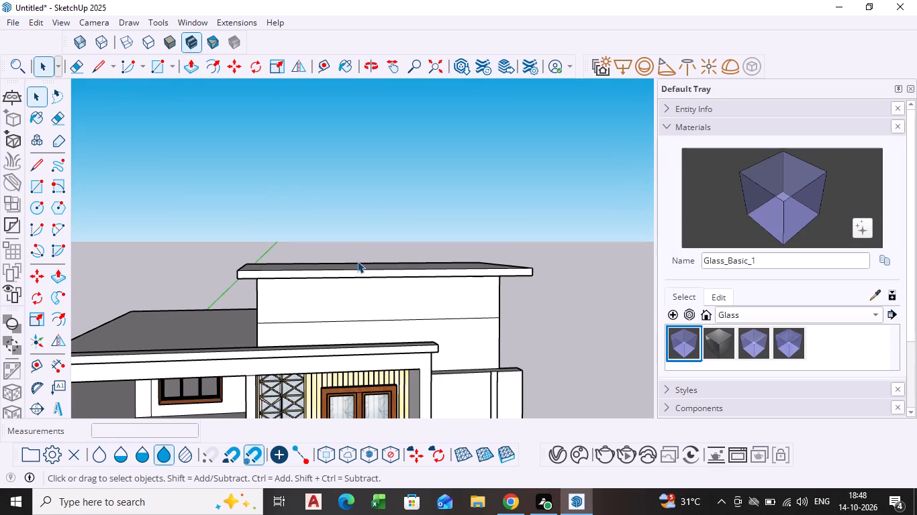
middle_click_drag(356, 261, 361, 340)
middle_click_drag(285, 219, 264, 310)
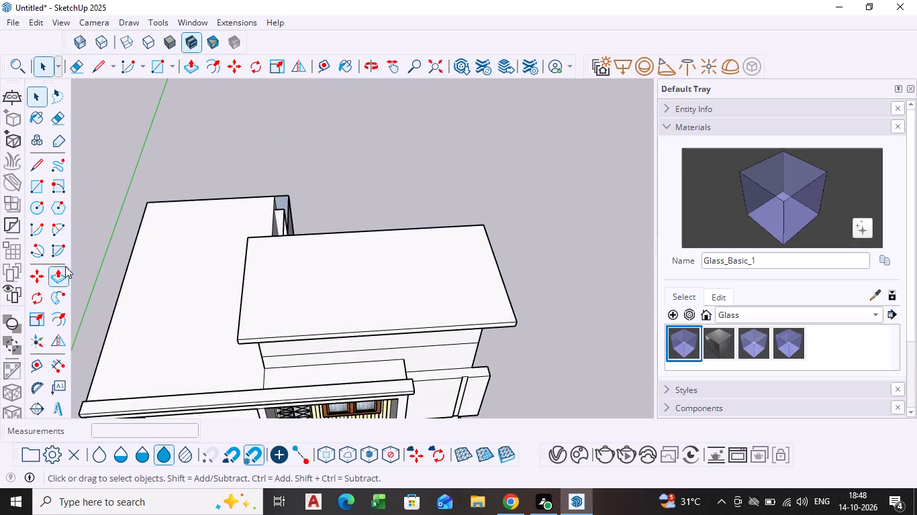
left_click(63, 314)
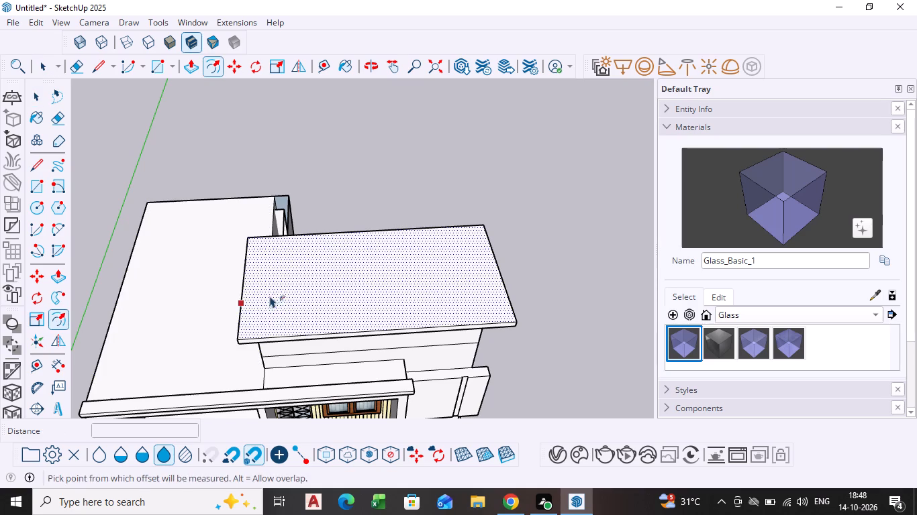
left_click(277, 294)
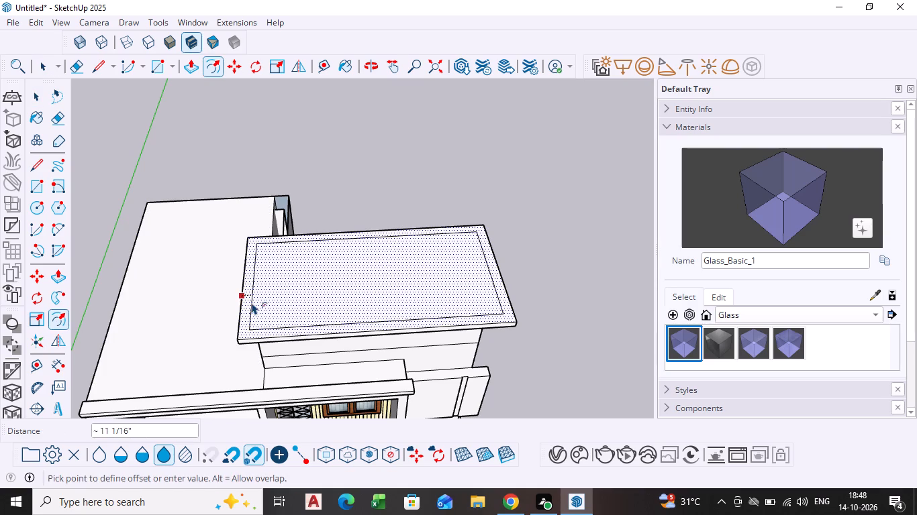
left_click(250, 302)
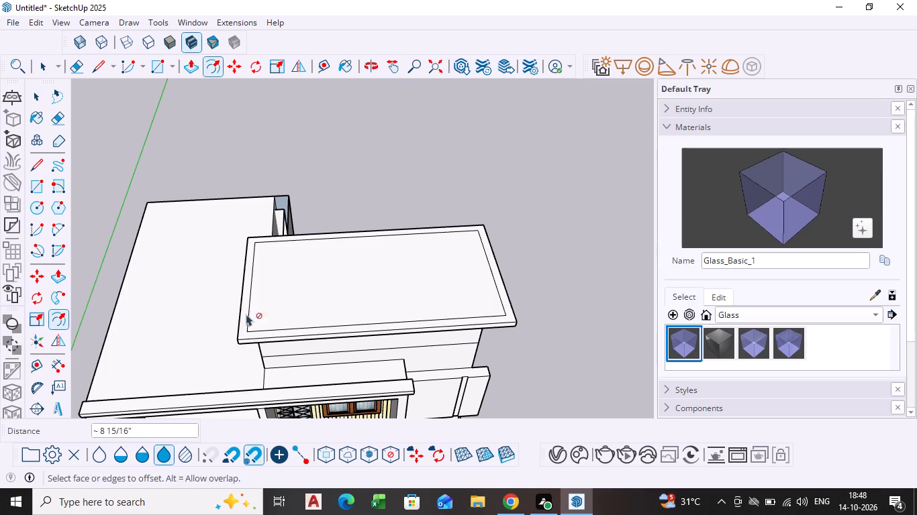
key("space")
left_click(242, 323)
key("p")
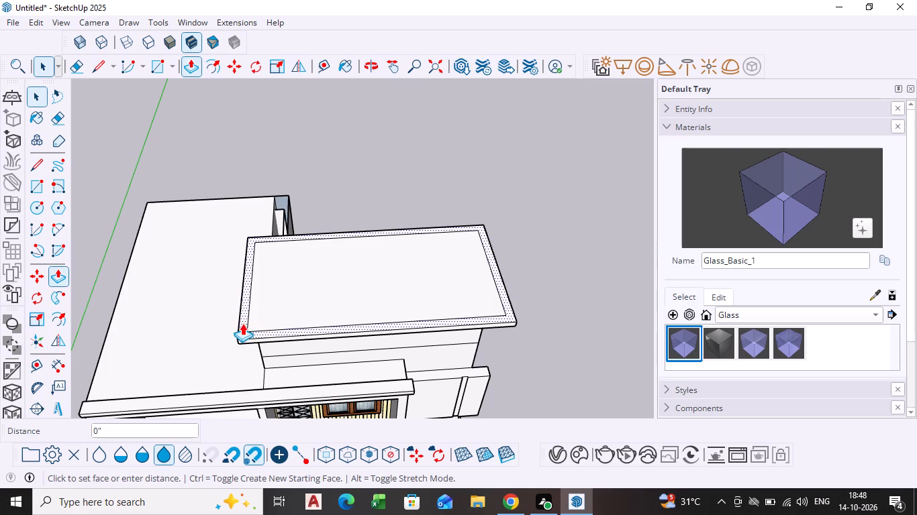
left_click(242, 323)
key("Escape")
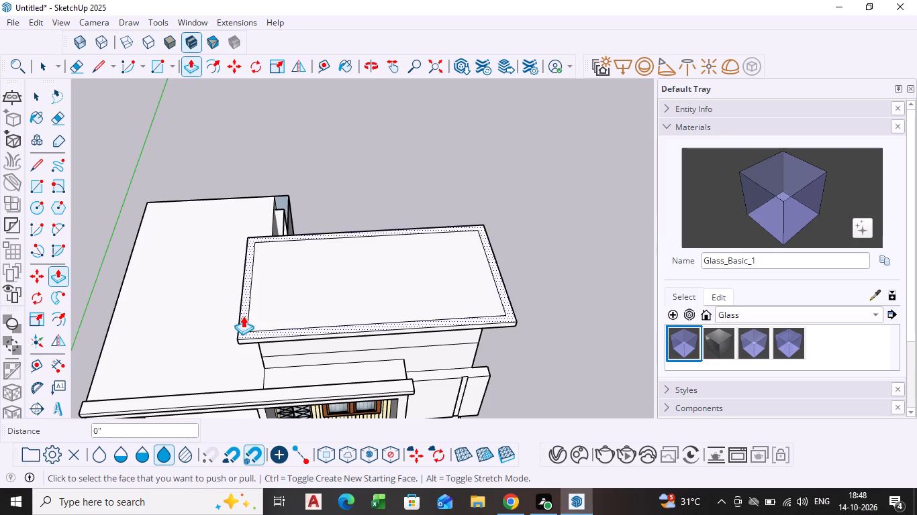
Pull the inner top face inside the offset outline up about 9 3/8" with Push/Pull to form a raised slab.
middle_click_drag(243, 316, 346, 274)
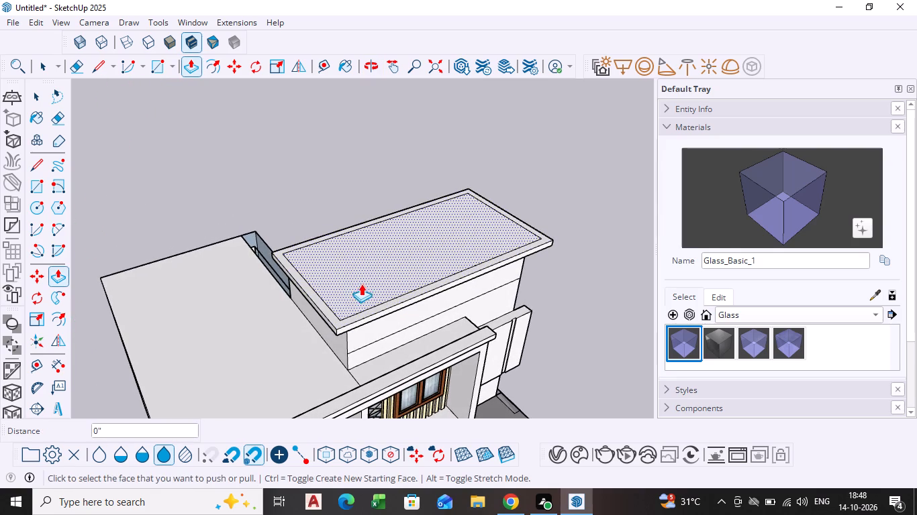
left_click(366, 287)
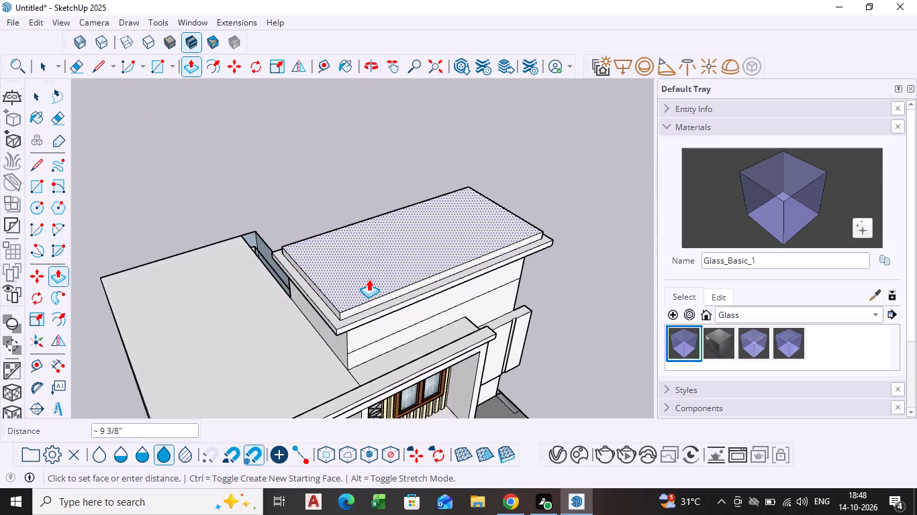
left_click(369, 279)
Pull the raised slab's front face outward about 8 15/16" flush with the ledge, and extend it farther beyond the ledge.
scroll(389, 302, "up", 4)
left_click(380, 292)
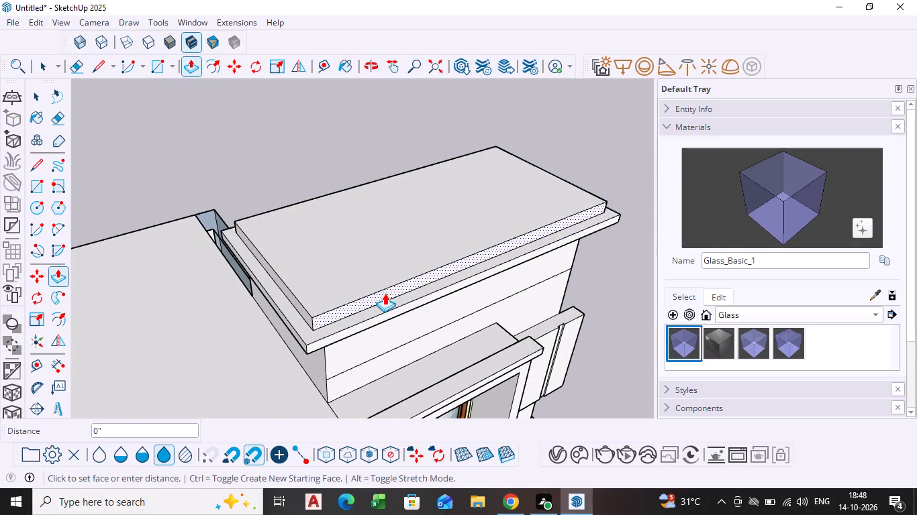
left_click(397, 302)
scroll(380, 319, "up", 1)
middle_click_drag(380, 319, 367, 229)
scroll(366, 223, "up", 4)
left_click(385, 198)
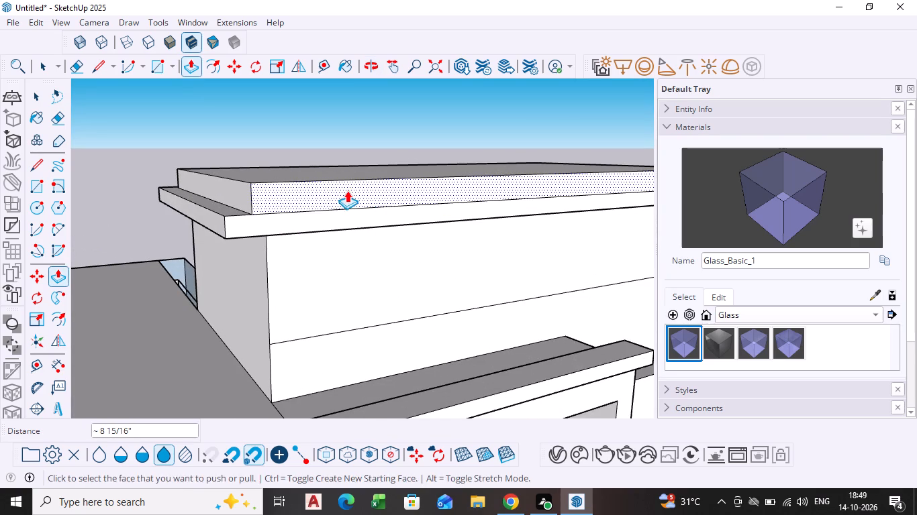
left_click(347, 190)
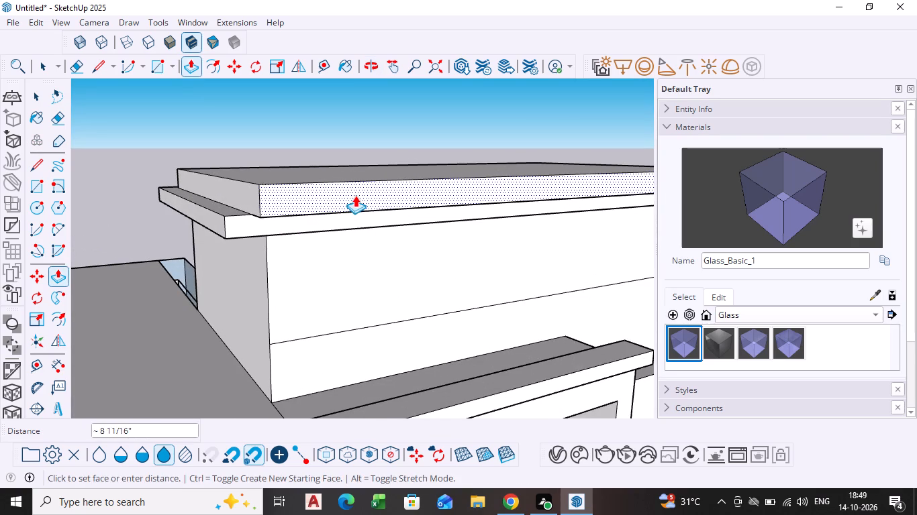
left_click(354, 195)
key("space")
Push the raised slab's top face down with Push/Pull to make the slab thinner.
middle_click_drag(336, 161, 319, 222)
left_click(319, 222)
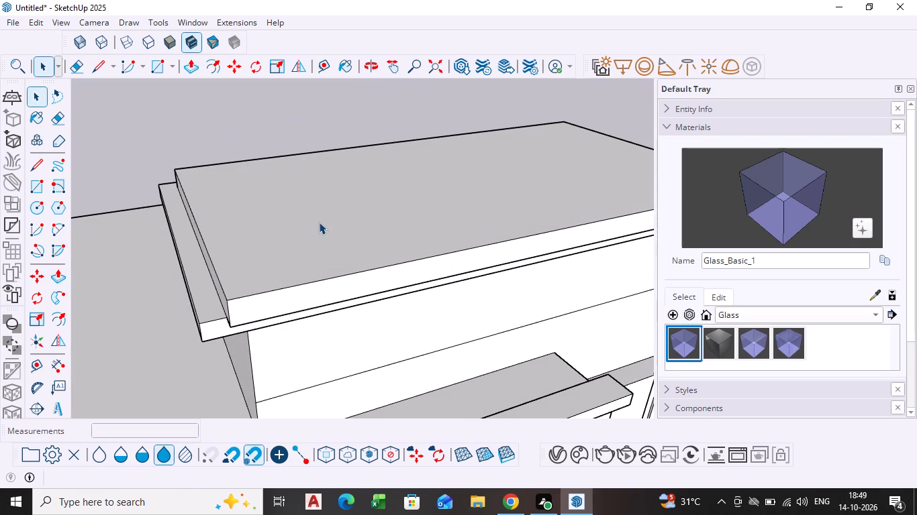
key("p")
left_click(319, 222)
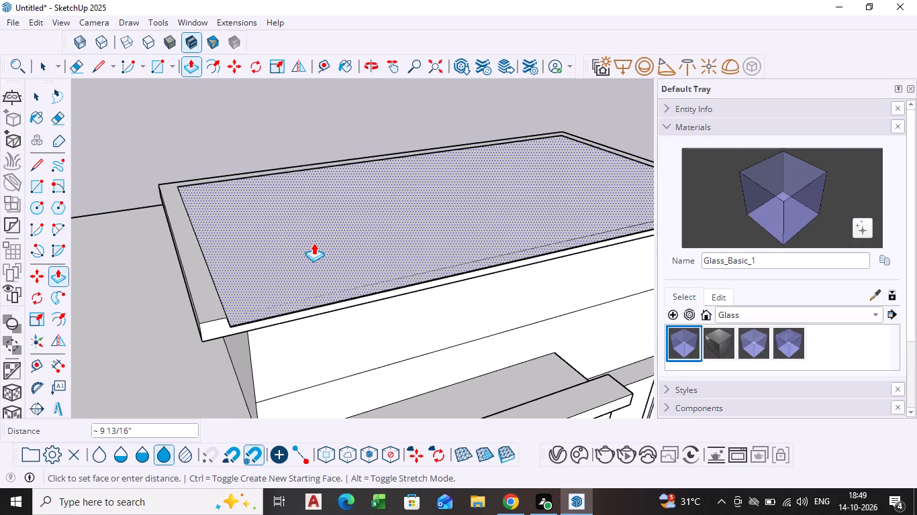
left_click(313, 237)
key("space")
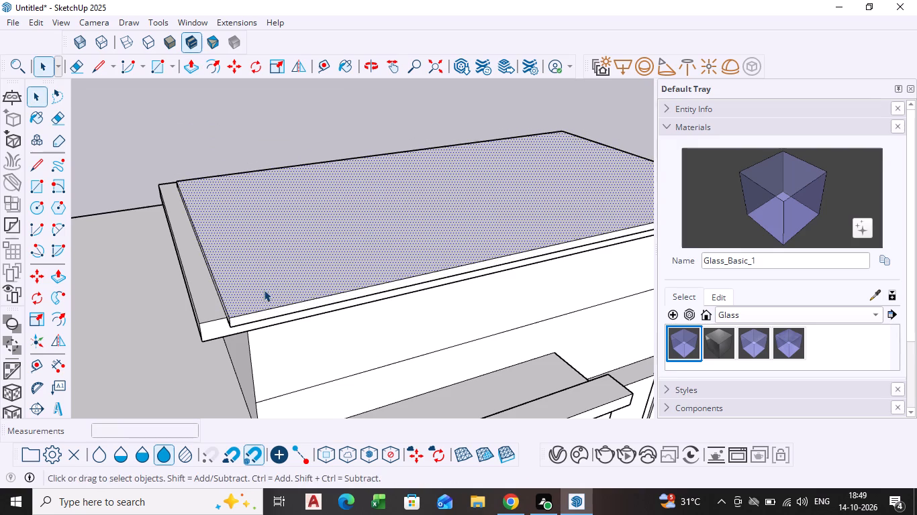
Pull the slab's left side face outward about 8 15/16" flush with the ledge, and extend it slightly past the ledge.
scroll(262, 290, "down", 1)
middle_click_drag(261, 290, 399, 242)
scroll(389, 228, "up", 4)
left_click(397, 214)
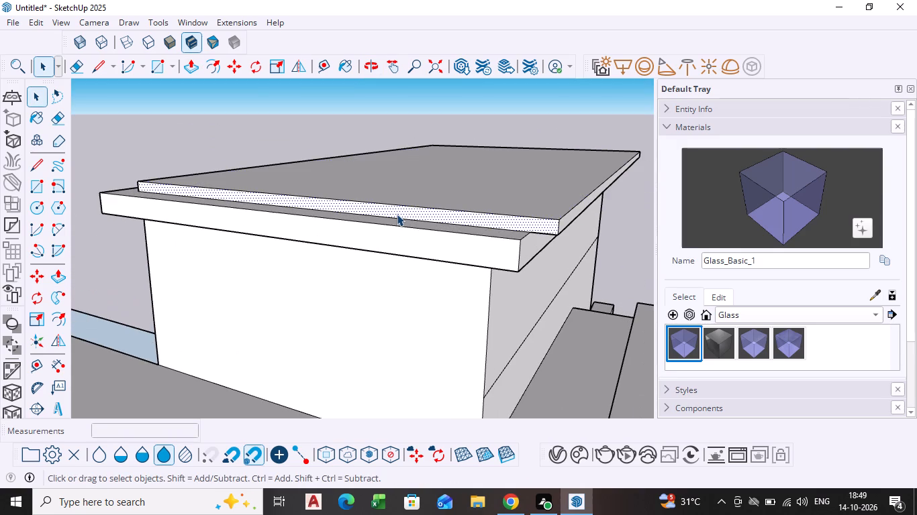
left_click(397, 214)
key("p")
scroll(398, 213, "up", 4)
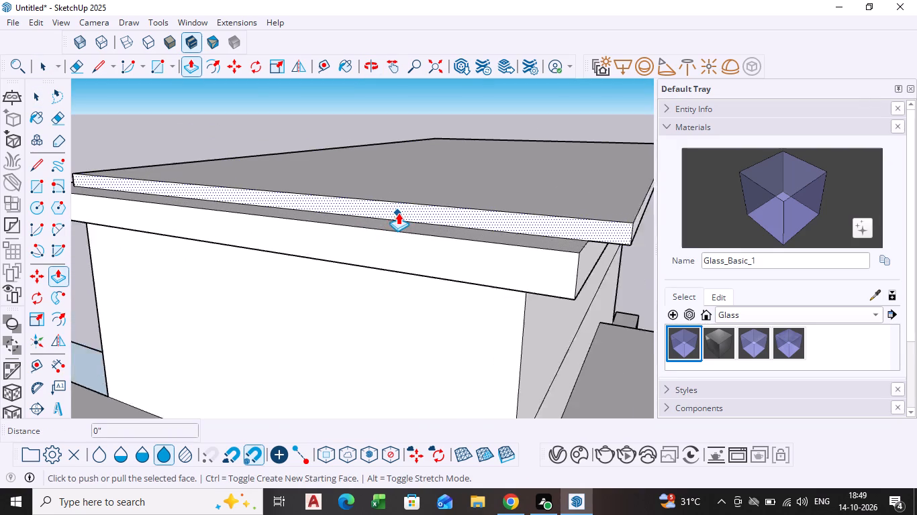
scroll(398, 213, "up", 1)
left_click(397, 206)
left_click(361, 219)
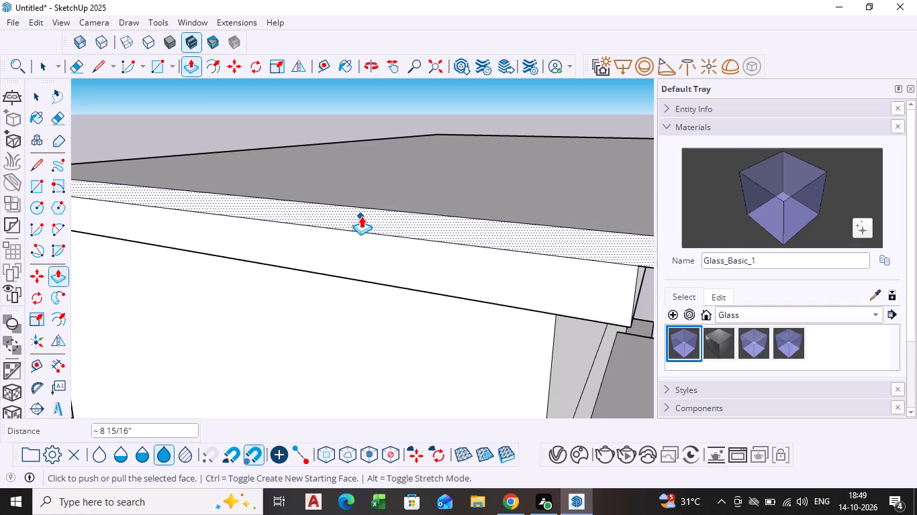
left_click(361, 216)
left_click(341, 226)
Pull the roof slab's right side face outward about 8 15/16" flush with the ledge, and extend it about 4 1/4" farther.
scroll(341, 226, "down", 11)
middle_click_drag(421, 223, 401, 223)
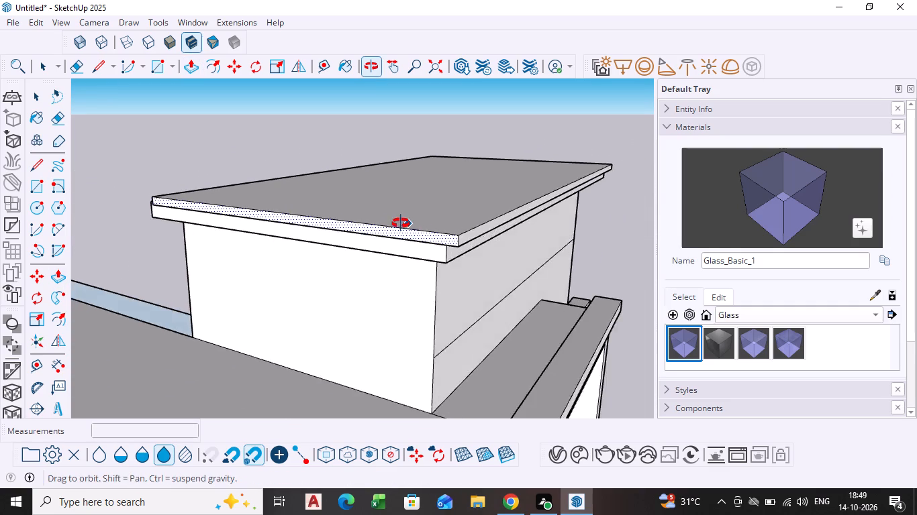
middle_click_drag(401, 223, 246, 192)
scroll(246, 192, "down", 5)
scroll(313, 215, "down", 1)
middle_click_drag(313, 215, 165, 217, "shift")
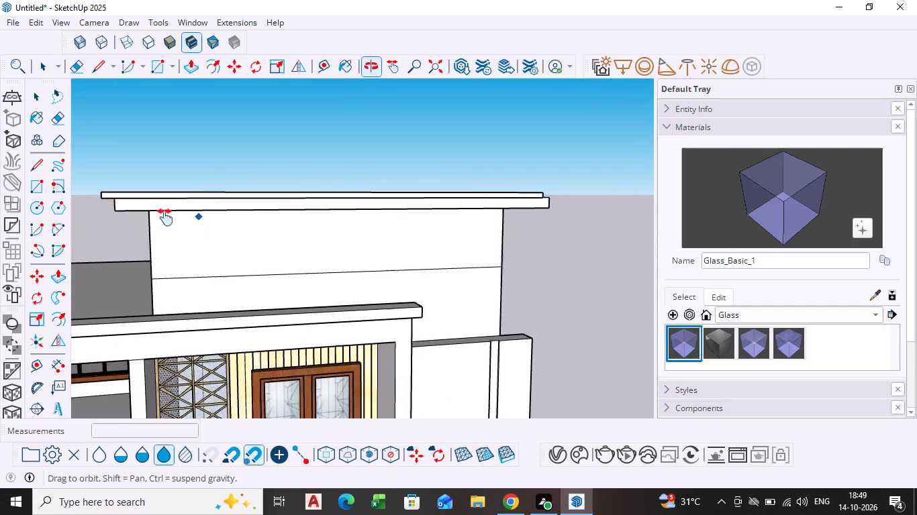
middle_click_drag(165, 217, 0, 247, "shift")
middle_click_drag(407, 200, 359, 228)
scroll(367, 224, "down", 1)
scroll(350, 229, "up", 6)
middle_click_drag(433, 186, 330, 227)
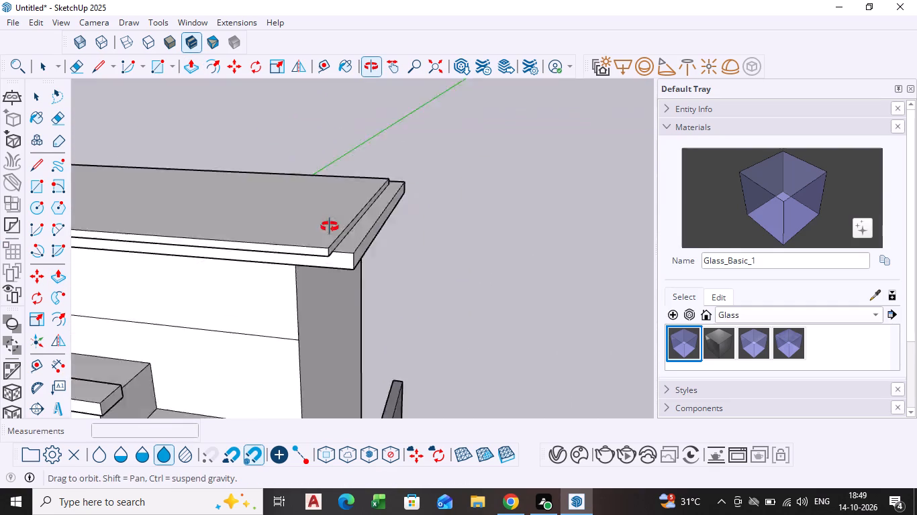
middle_click_drag(330, 227, 228, 245)
scroll(260, 234, "up", 4)
key("space")
left_click(259, 235)
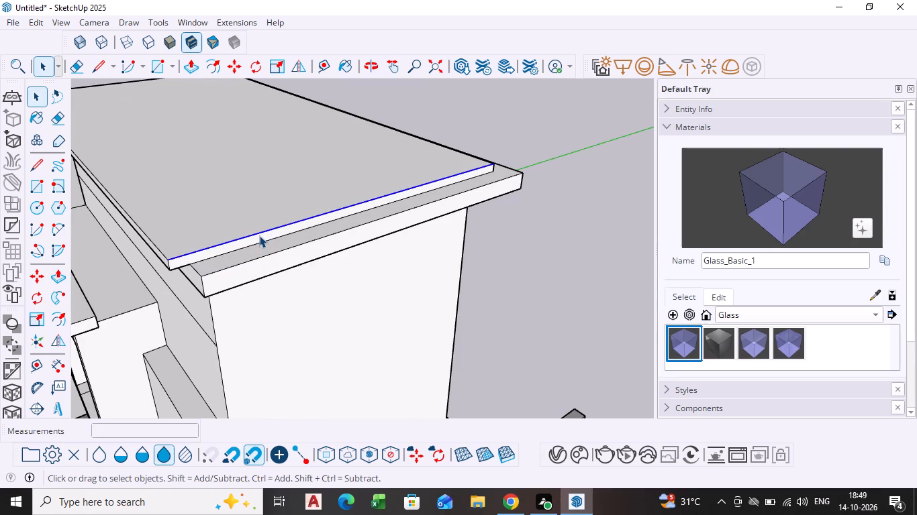
left_click(256, 239)
key("p")
left_click(256, 239)
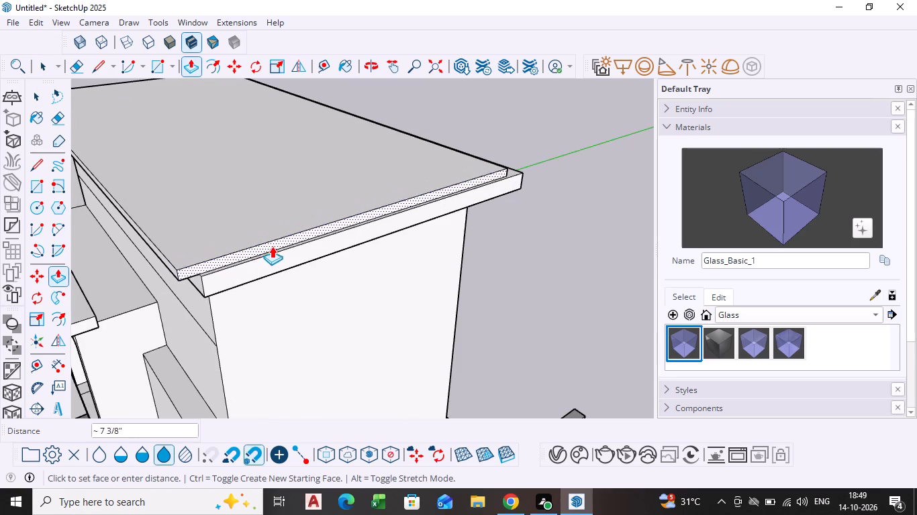
left_click(283, 255)
left_click(259, 253)
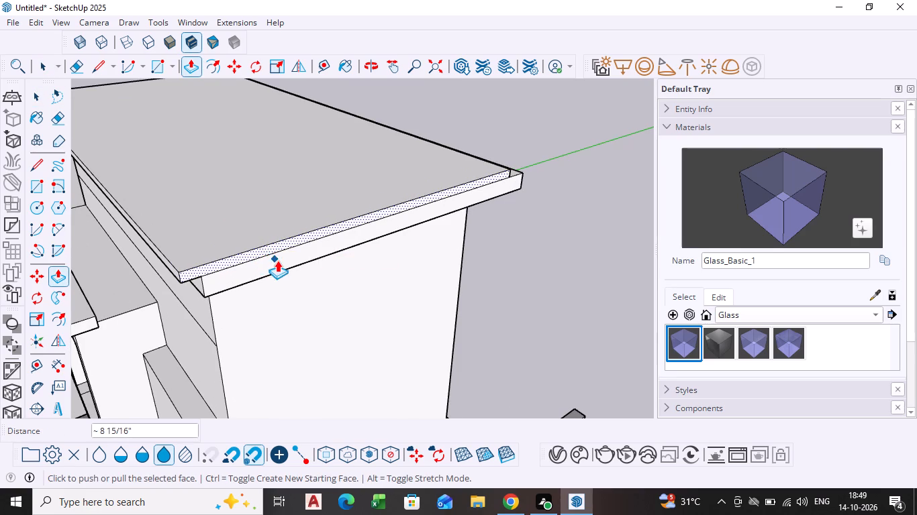
scroll(257, 247, "up", 10)
left_click(234, 258)
left_click(246, 276)
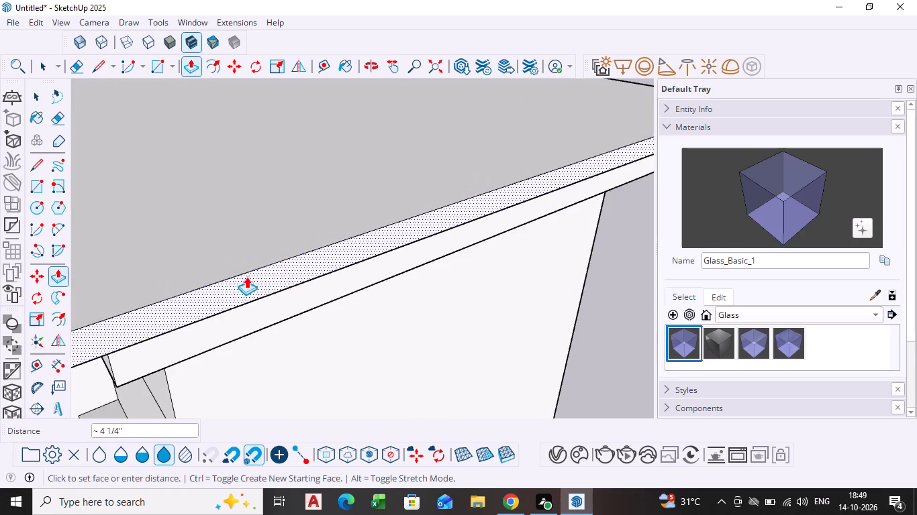
Delete the short vertical edge that divides the roof slab's rear face.
scroll(400, 272, "down", 5)
scroll(476, 270, "down", 2)
middle_click_drag(476, 270, 246, 283)
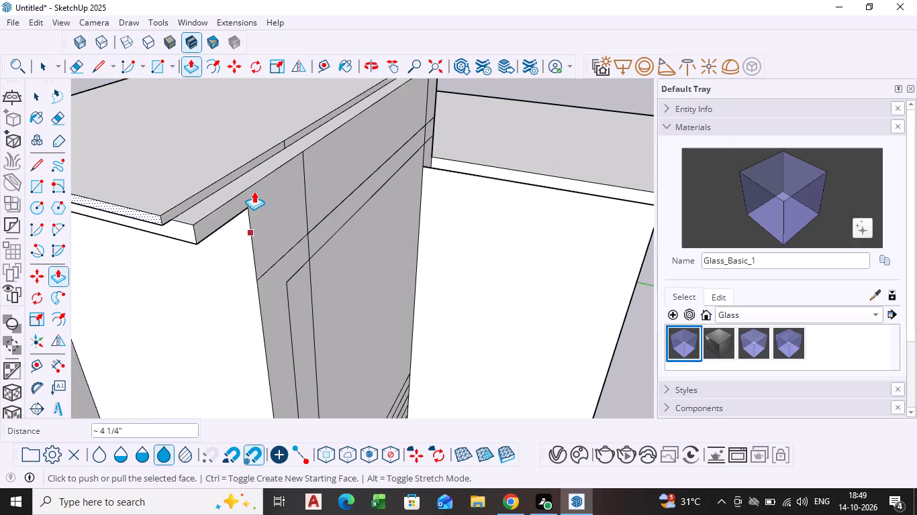
scroll(254, 188, "up", 4)
key("space")
left_click(295, 129)
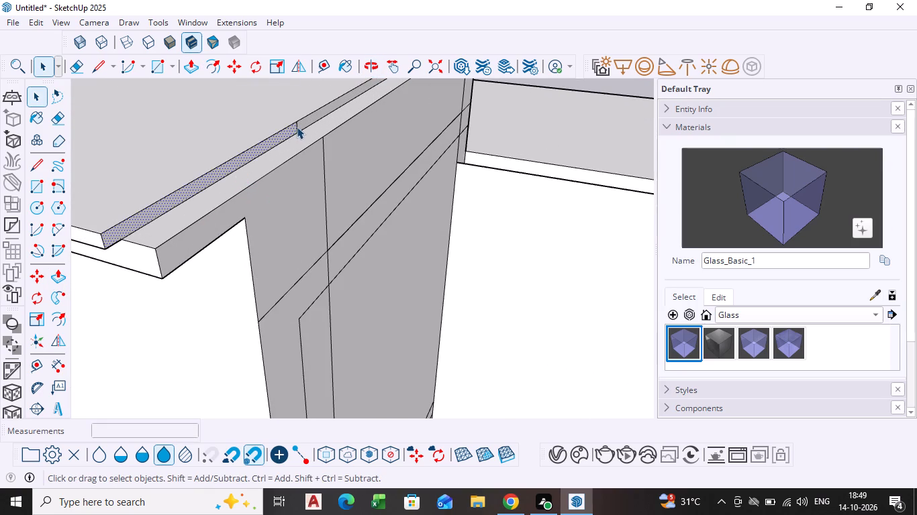
left_click(297, 127)
key("Delete")
Pull the roof slab's rear face outward about 8 15/16" flush with the ledge, and extend it about 4 1/8" farther.
left_click(273, 140)
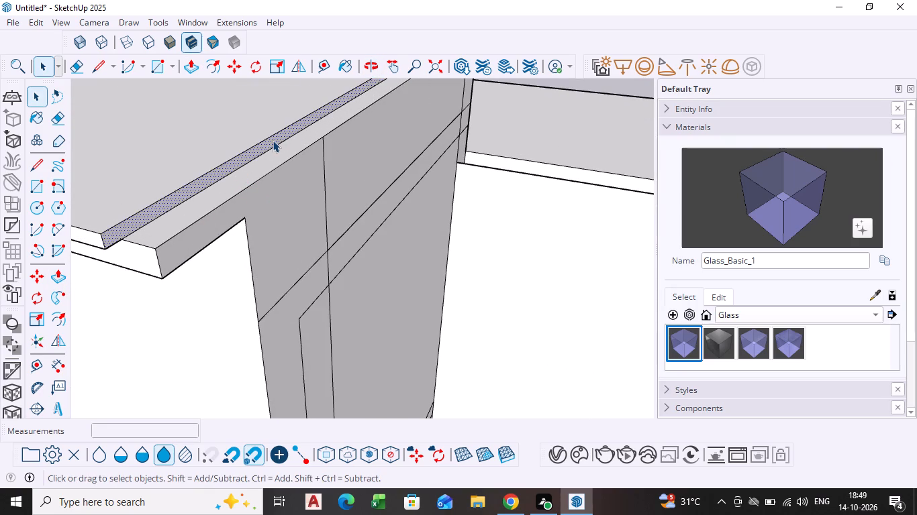
key("p")
left_click(273, 140)
left_click(301, 152)
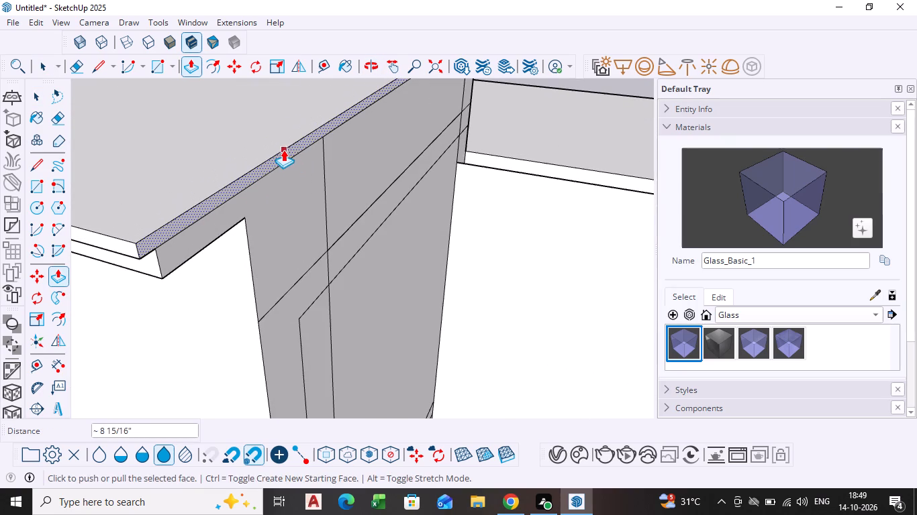
left_click(283, 150)
left_click(297, 154)
Examine the roof slab's overhang and the whole house's front elevation from several angles.
scroll(228, 200, "down", 13)
middle_click_drag(211, 277, 447, 296)
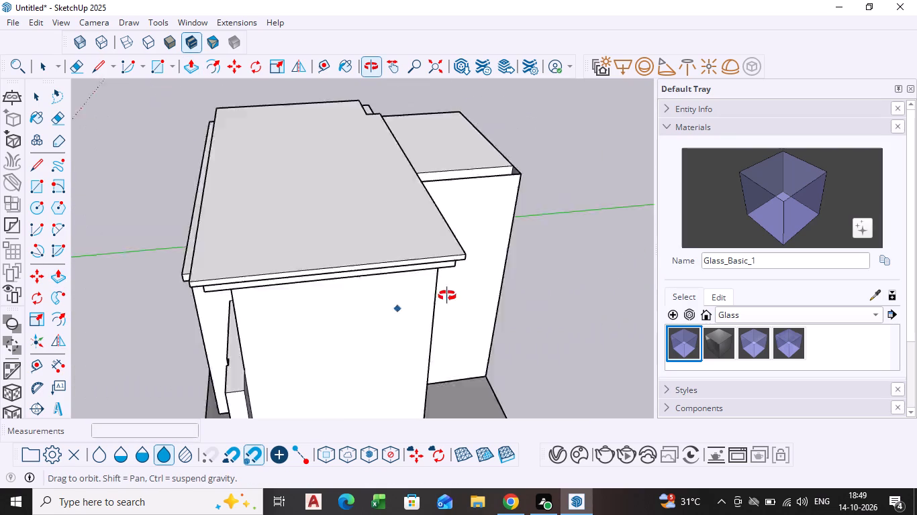
middle_click_drag(447, 296, 597, 251)
scroll(454, 245, "down", 2)
scroll(463, 228, "up", 1)
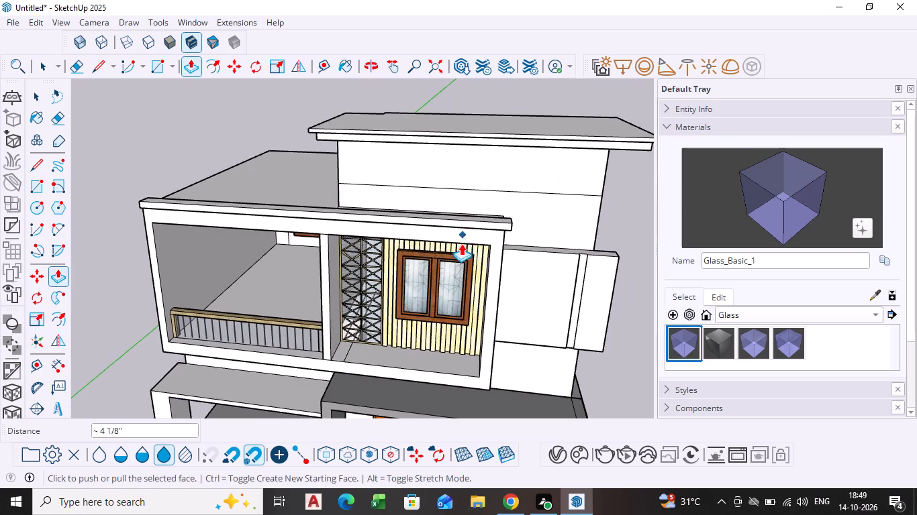
middle_click_drag(461, 243, 478, 204)
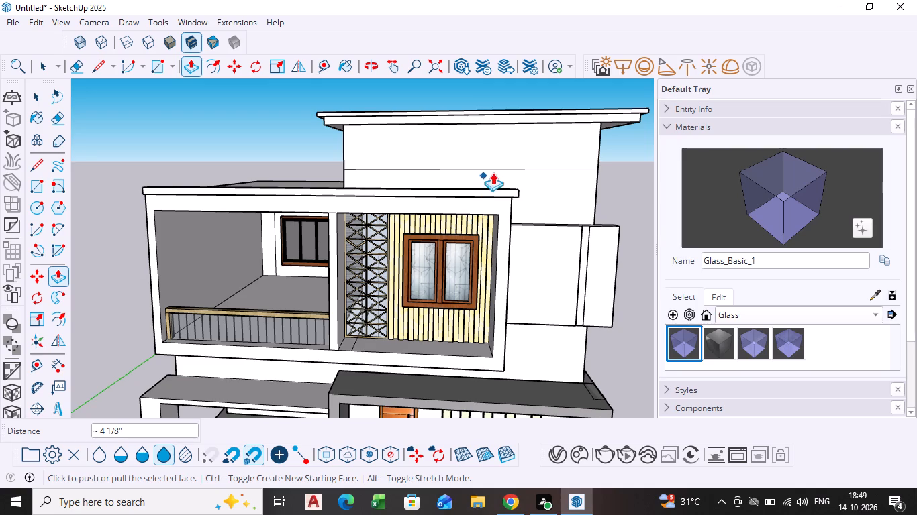
scroll(462, 174, "up", 1)
middle_click_drag(462, 174, 467, 140)
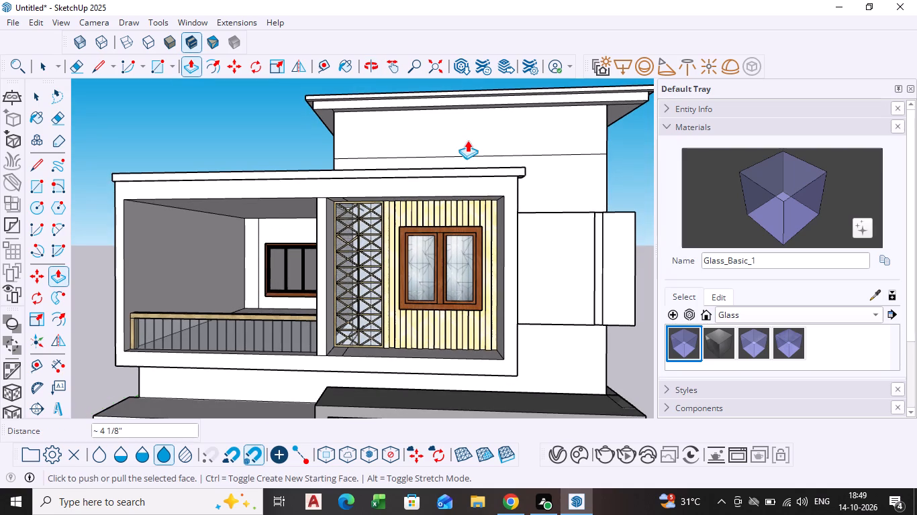
key("space")
left_click(635, 175)
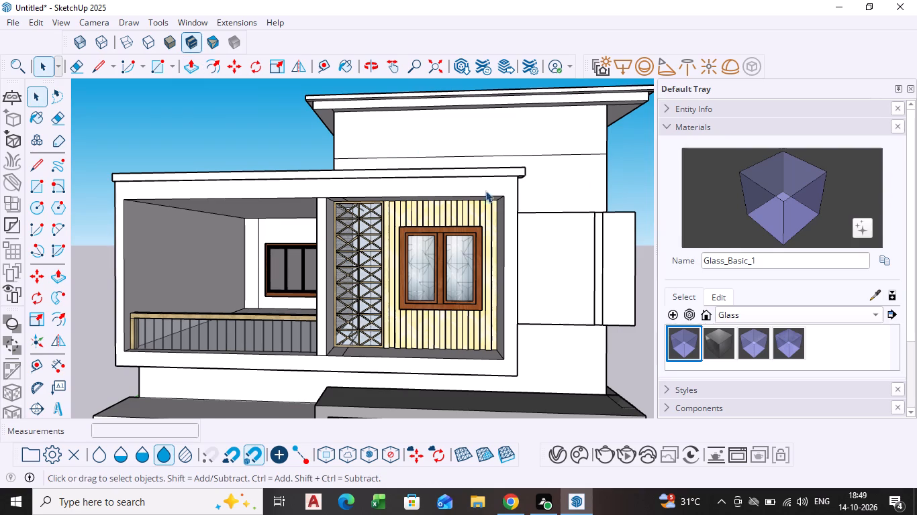
scroll(451, 197, "down", 4)
scroll(416, 249, "down", 1)
middle_click_drag(416, 249, 385, 220)
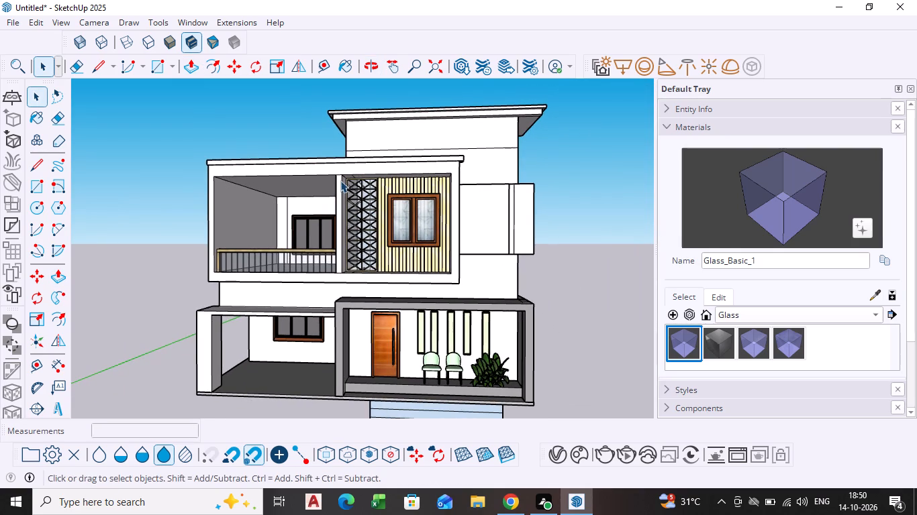
scroll(342, 286, "down", 2)
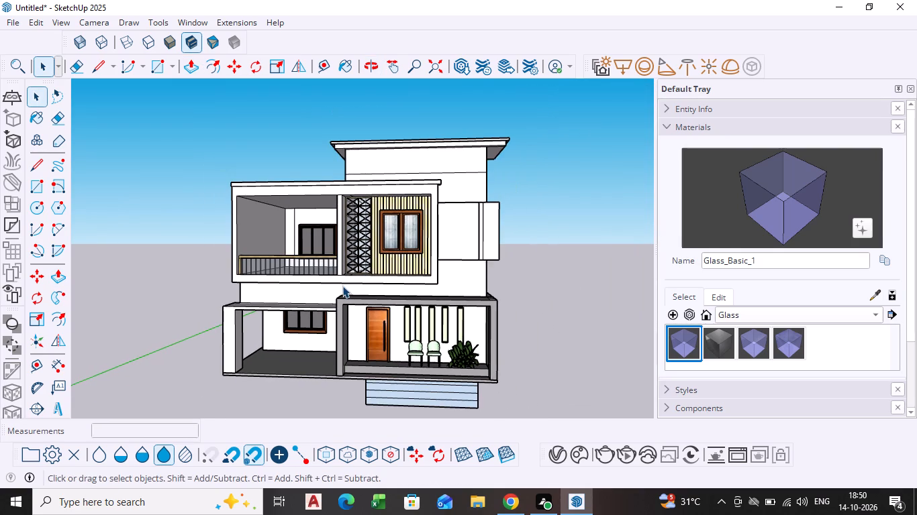
middle_click_drag(343, 286, 356, 286)
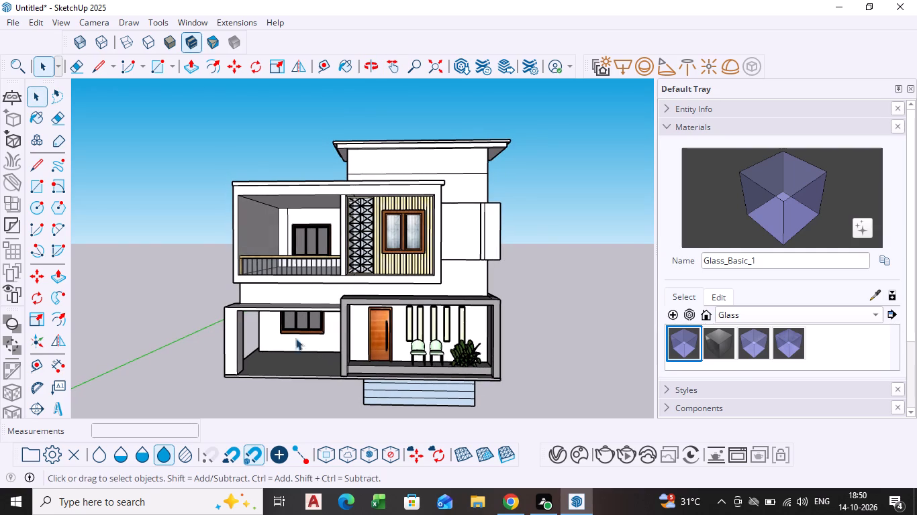
middle_click_drag(286, 324, 322, 386)
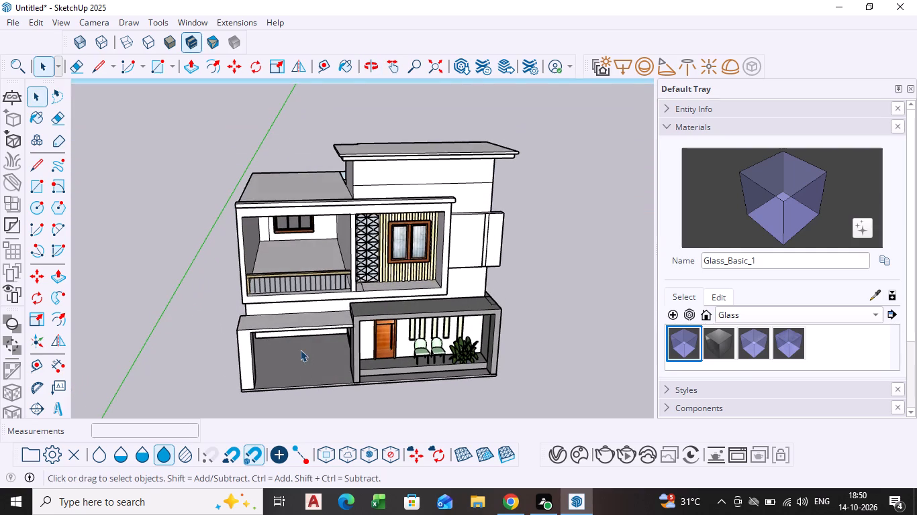
scroll(298, 348, "up", 1)
middle_click_drag(298, 348, 274, 276)
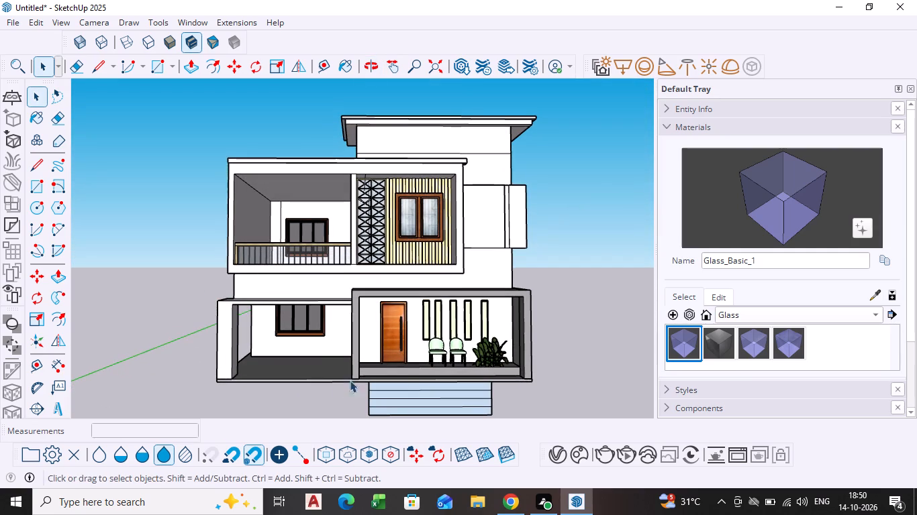
scroll(426, 361, "down", 3)
Delete the lower dividing lines and the bottom strip of the striped panel hanging beneath the house.
middle_click_drag(451, 371, 452, 269)
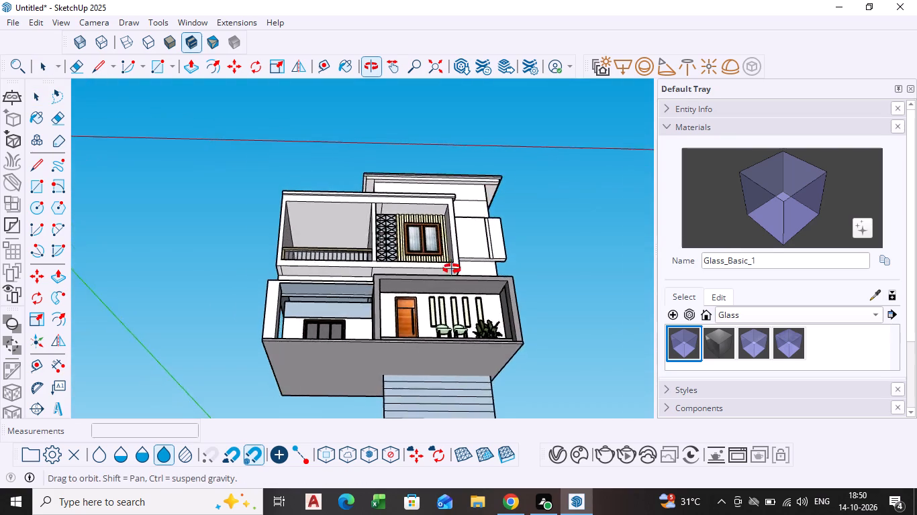
middle_click_drag(452, 269, 146, 334)
scroll(416, 307, "down", 1)
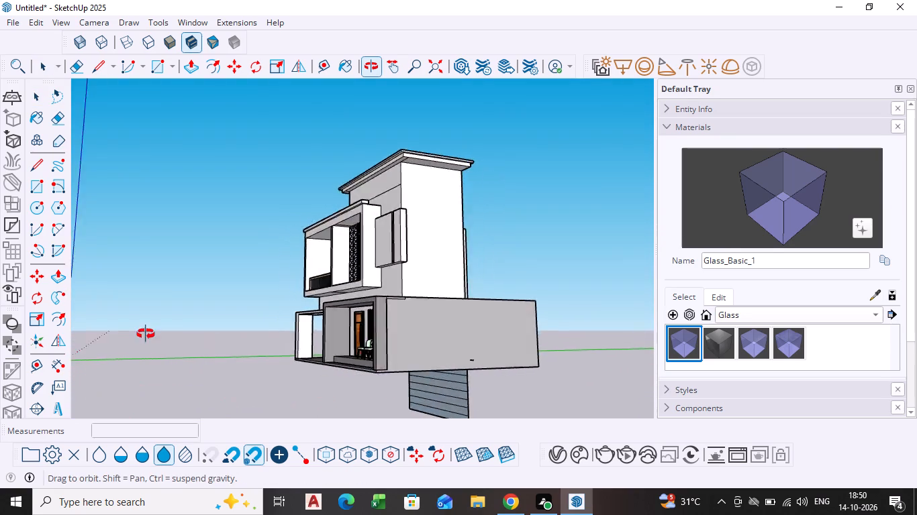
middle_click_drag(146, 334, 32, 291)
middle_click_drag(425, 376, 385, 367)
scroll(341, 366, "up", 3)
left_click_drag(412, 396, 315, 372)
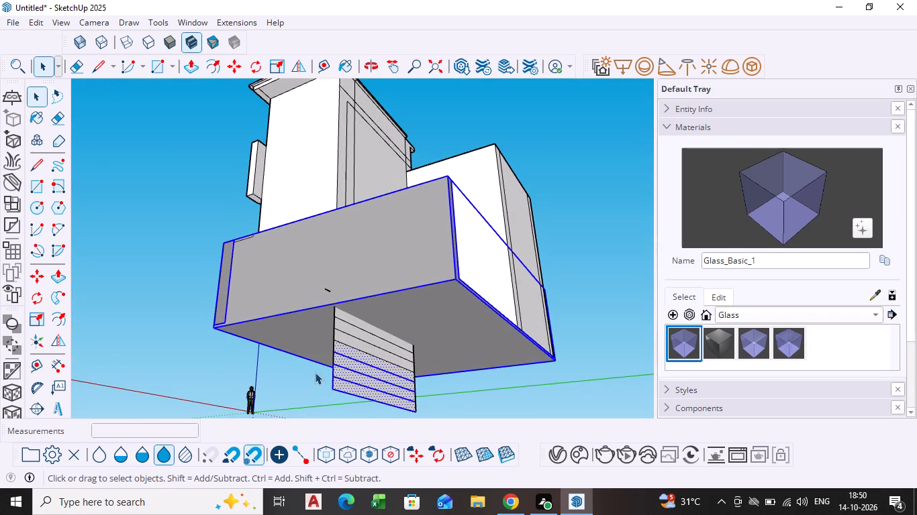
left_click(379, 367)
left_click(377, 369)
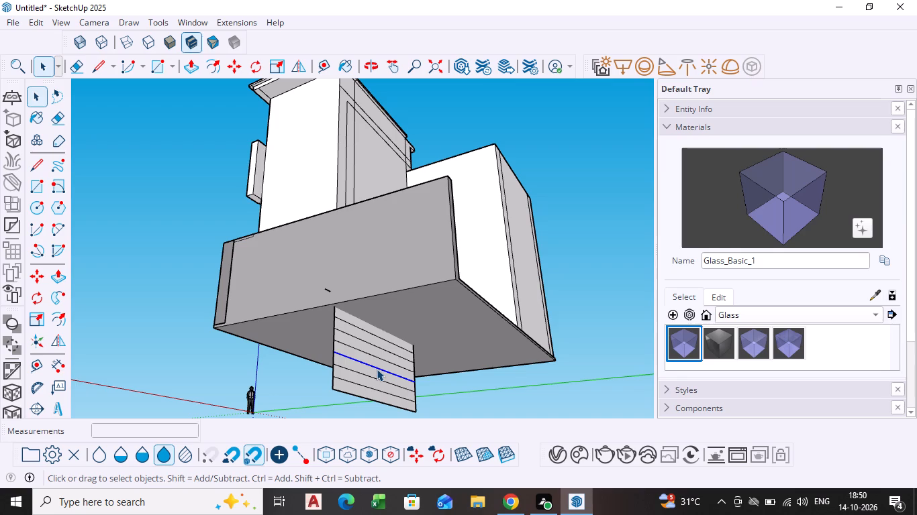
key("Delete")
left_click(370, 376)
key("Delete")
left_click(369, 394)
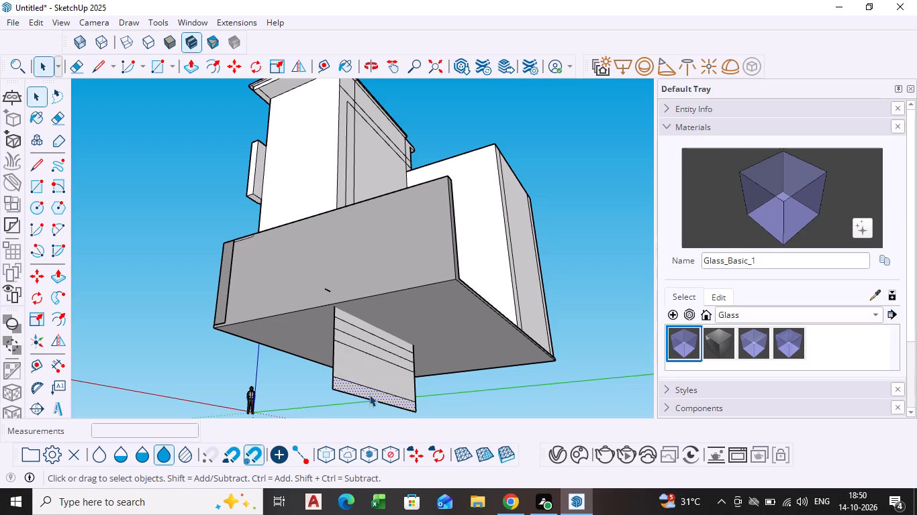
left_click(369, 400)
key("Delete")
left_click(375, 392)
key("Delete")
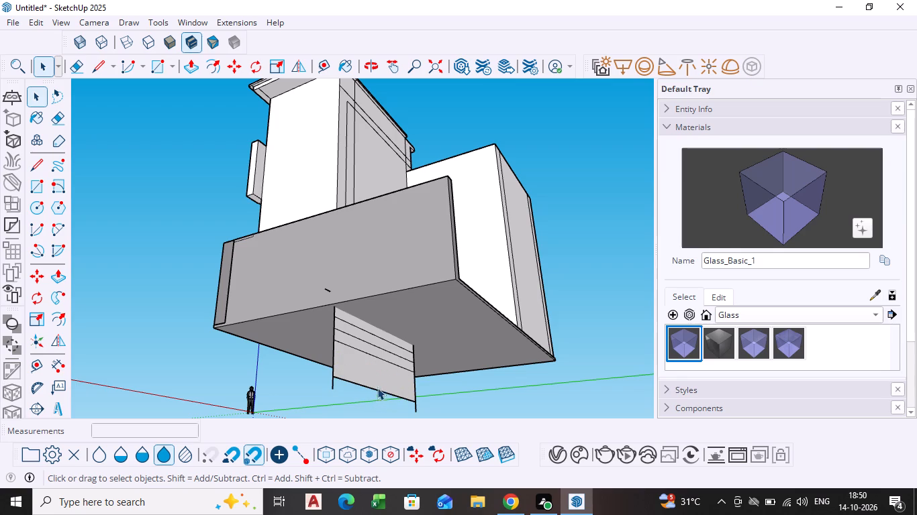
Delete the panel's remaining faces and dividing lines and one of its long vertical edges beneath the house.
left_click(387, 364)
key("Delete")
left_click(387, 360)
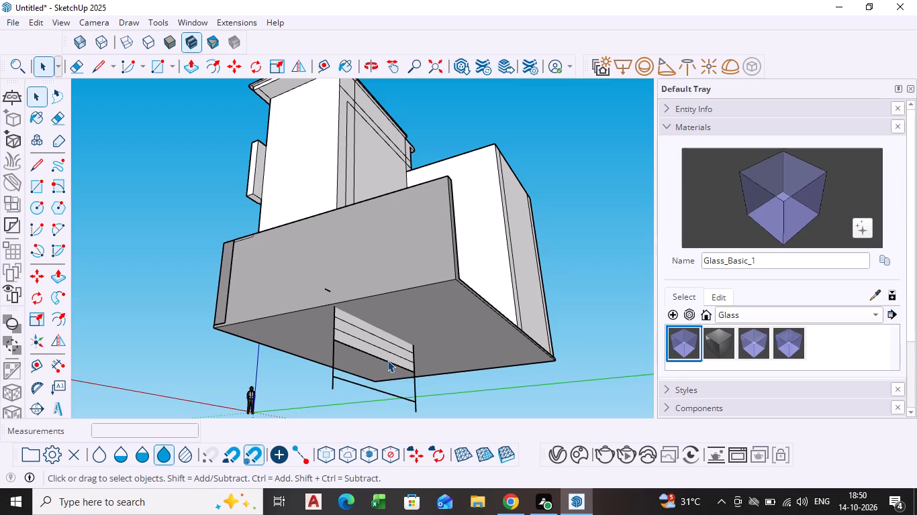
key("Delete")
left_click(390, 352)
key("Delete")
left_click(392, 343)
key("Delete")
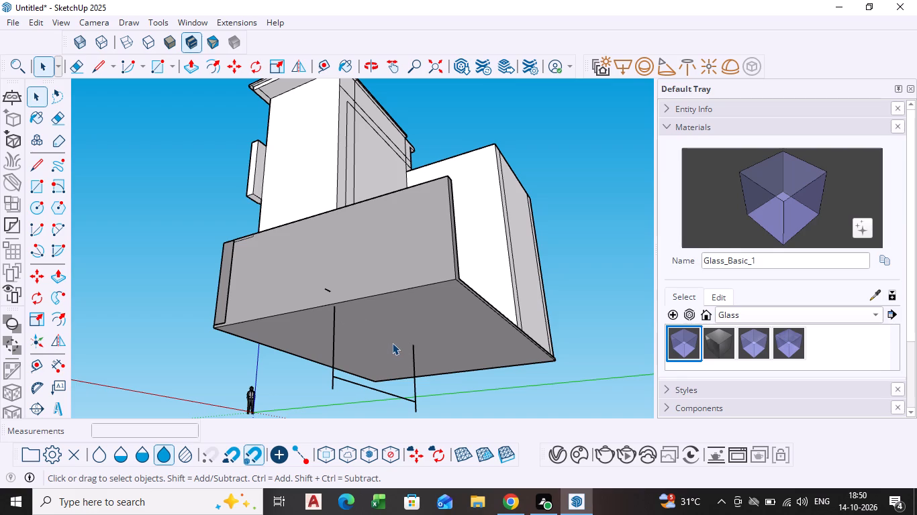
left_click(334, 348)
key("Delete")
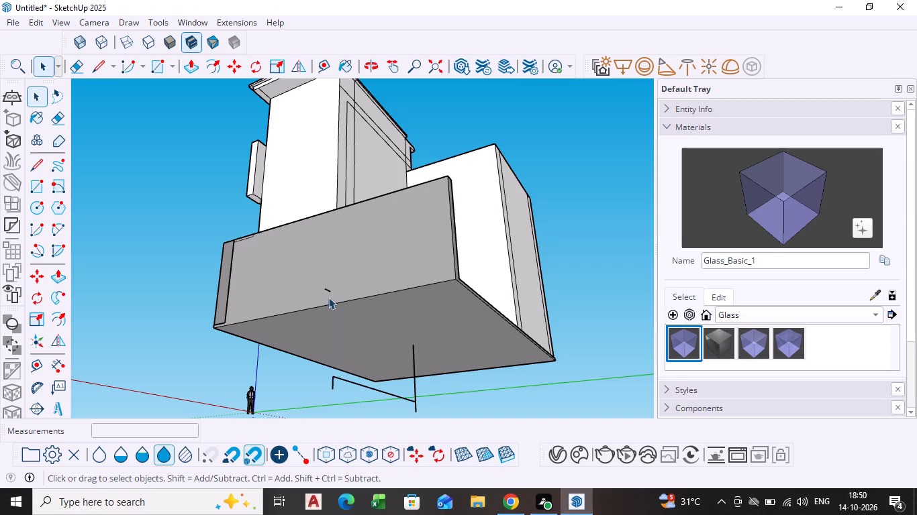
Delete the stray short line on the ground-floor block's side wall.
left_click(327, 291)
key("Delete")
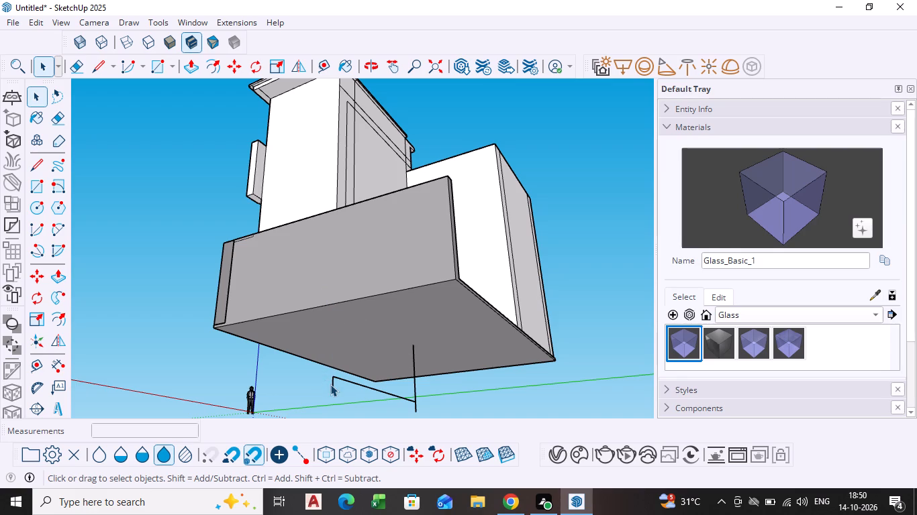
Delete the panel's last leftover vertical and lower edges beneath the house.
left_click(332, 384)
key("Delete")
left_click(380, 390)
key("Delete")
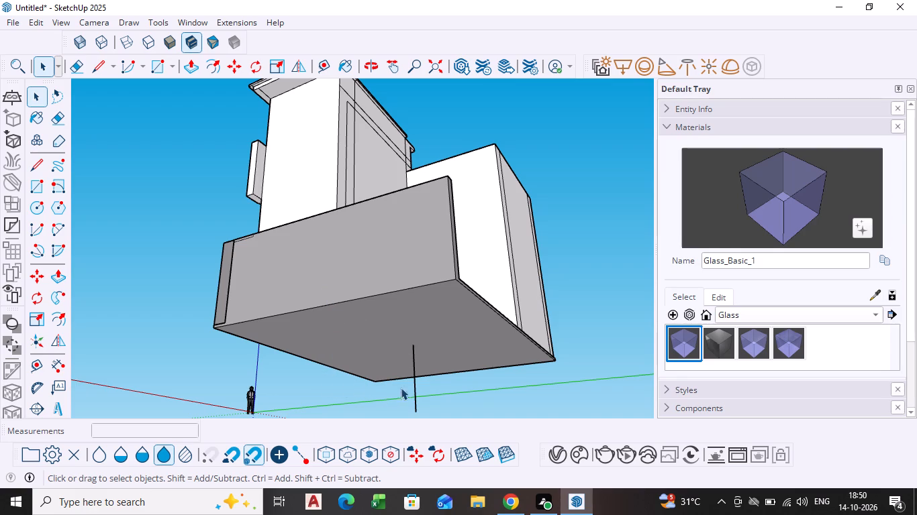
left_click(412, 385)
left_click(414, 386)
key("Delete")
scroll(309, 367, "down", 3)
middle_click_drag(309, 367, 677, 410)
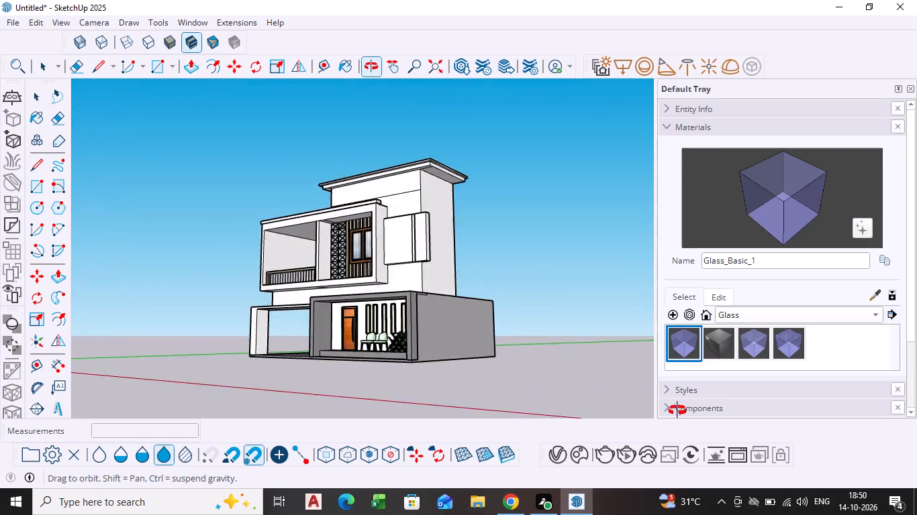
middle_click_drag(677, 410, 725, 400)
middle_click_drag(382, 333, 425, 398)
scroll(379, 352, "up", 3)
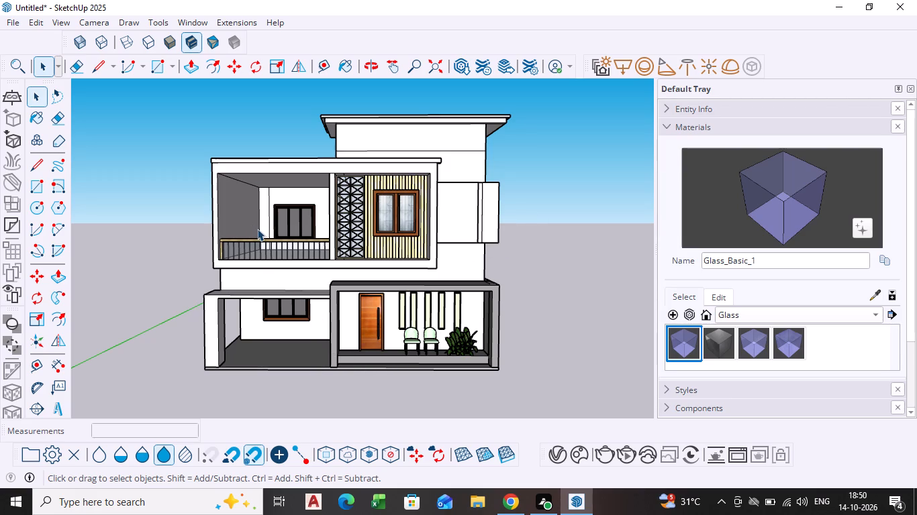
Delete the stray vertical line beside the window on the upper balcony's back wall.
middle_click_drag(254, 232, 277, 247)
scroll(260, 224, "up", 9)
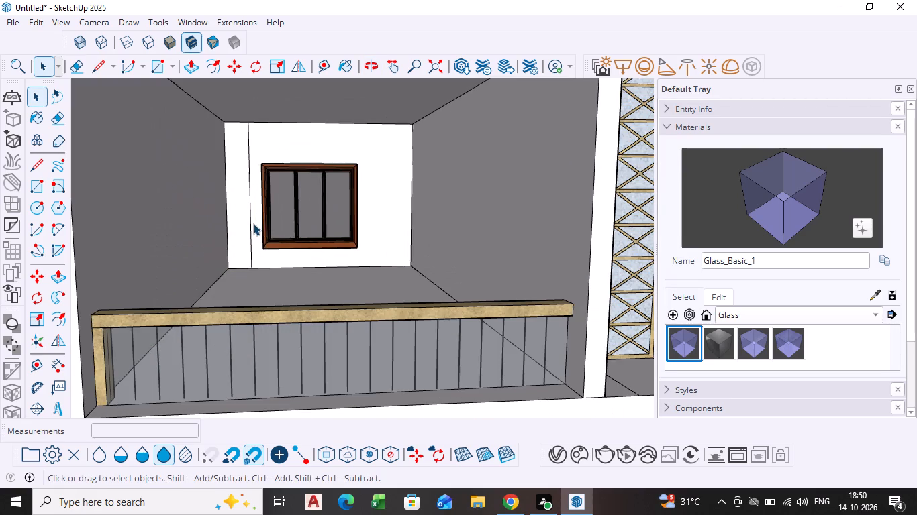
left_click(251, 224)
key("Delete")
scroll(250, 224, "down", 6)
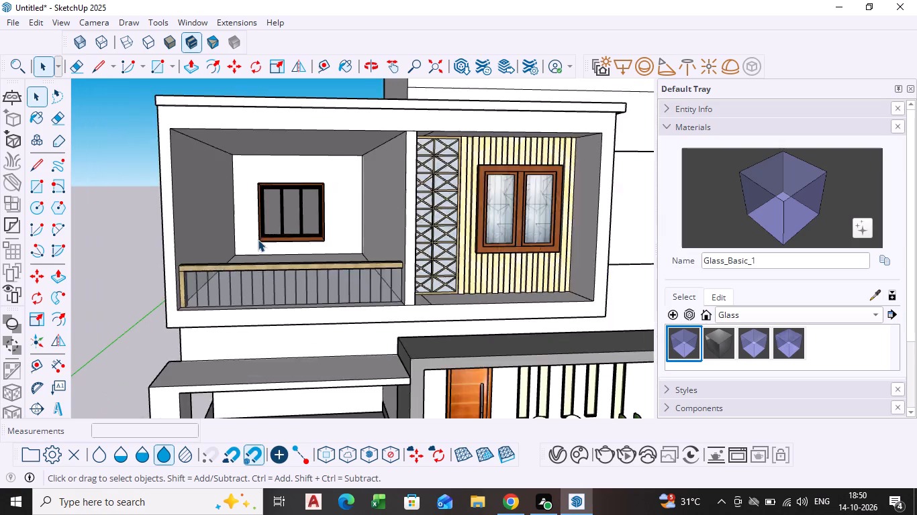
scroll(258, 239, "down", 2)
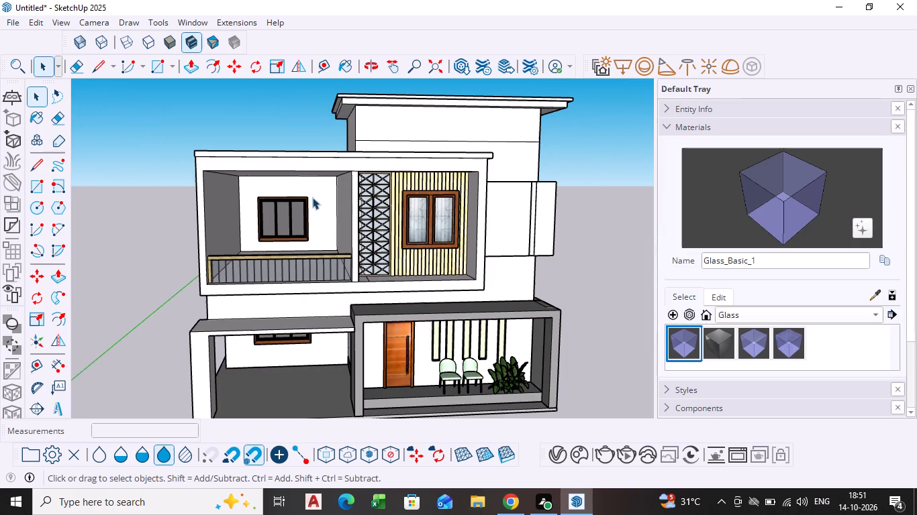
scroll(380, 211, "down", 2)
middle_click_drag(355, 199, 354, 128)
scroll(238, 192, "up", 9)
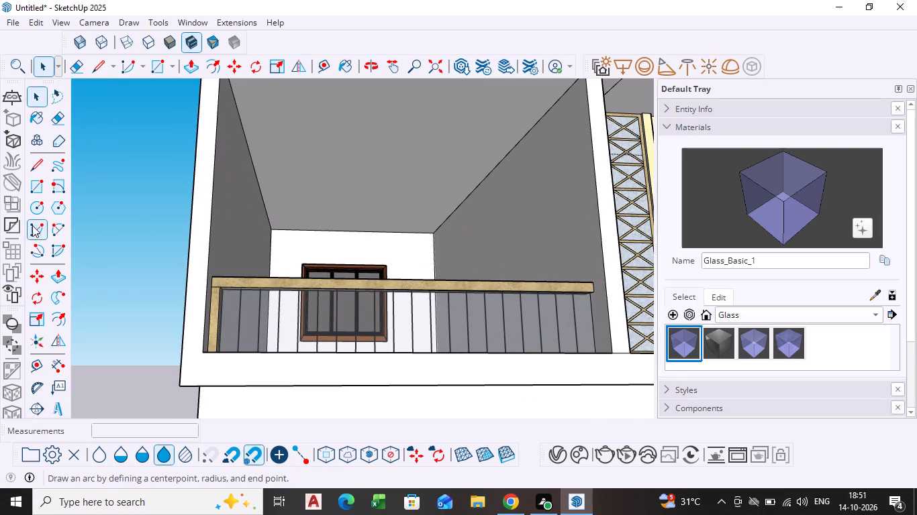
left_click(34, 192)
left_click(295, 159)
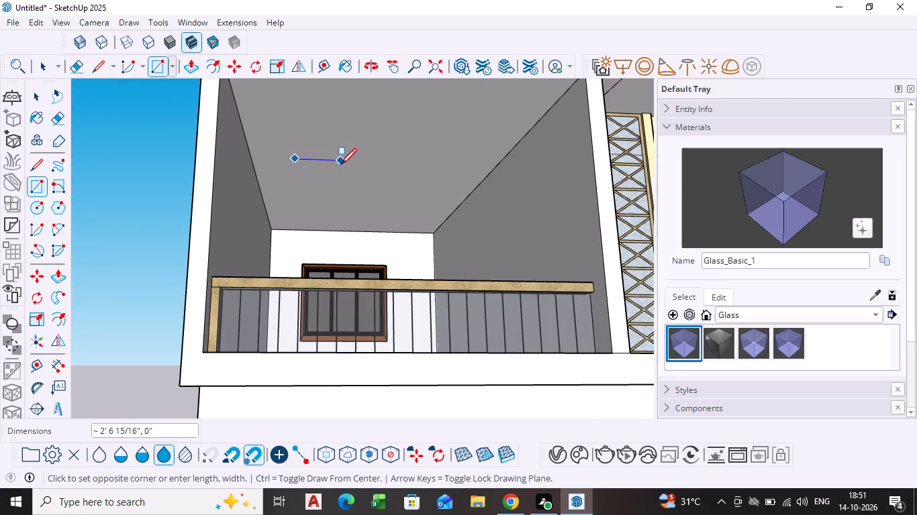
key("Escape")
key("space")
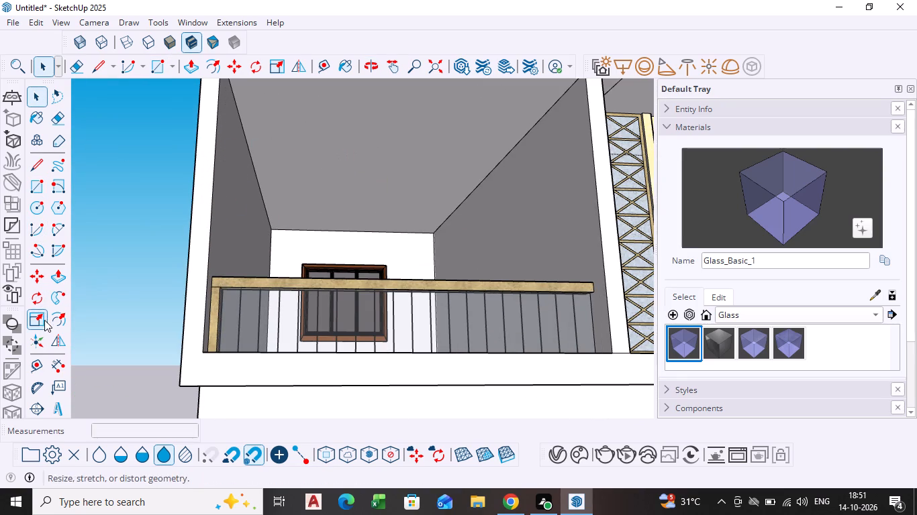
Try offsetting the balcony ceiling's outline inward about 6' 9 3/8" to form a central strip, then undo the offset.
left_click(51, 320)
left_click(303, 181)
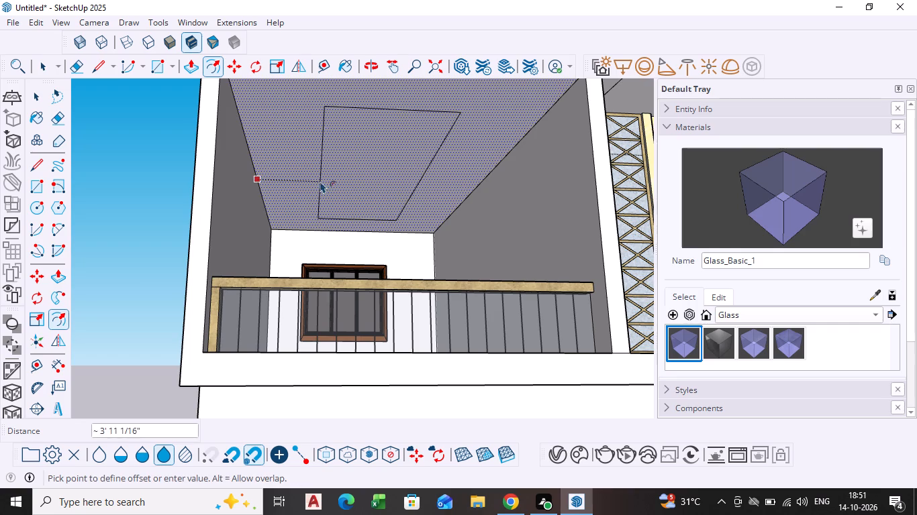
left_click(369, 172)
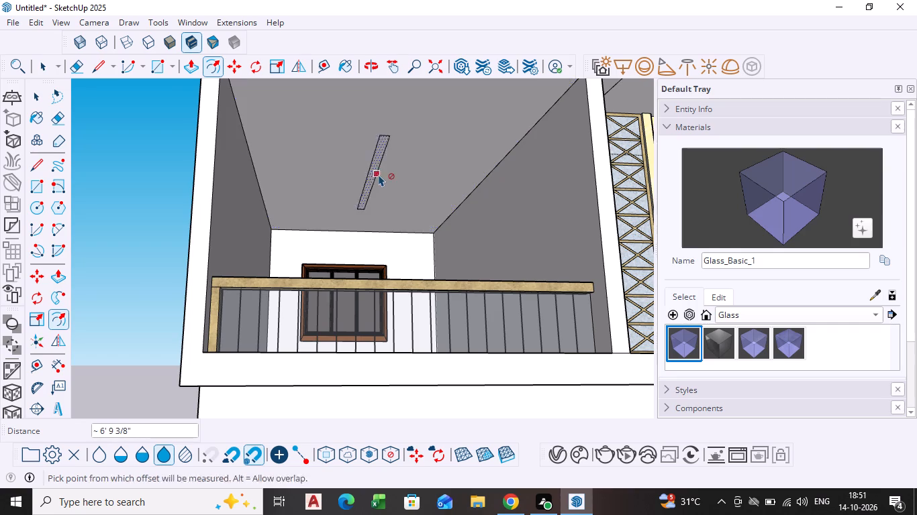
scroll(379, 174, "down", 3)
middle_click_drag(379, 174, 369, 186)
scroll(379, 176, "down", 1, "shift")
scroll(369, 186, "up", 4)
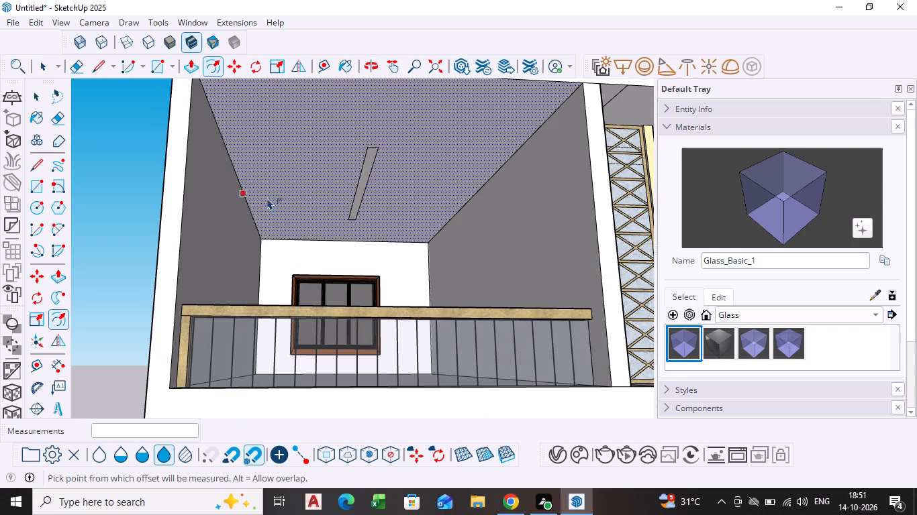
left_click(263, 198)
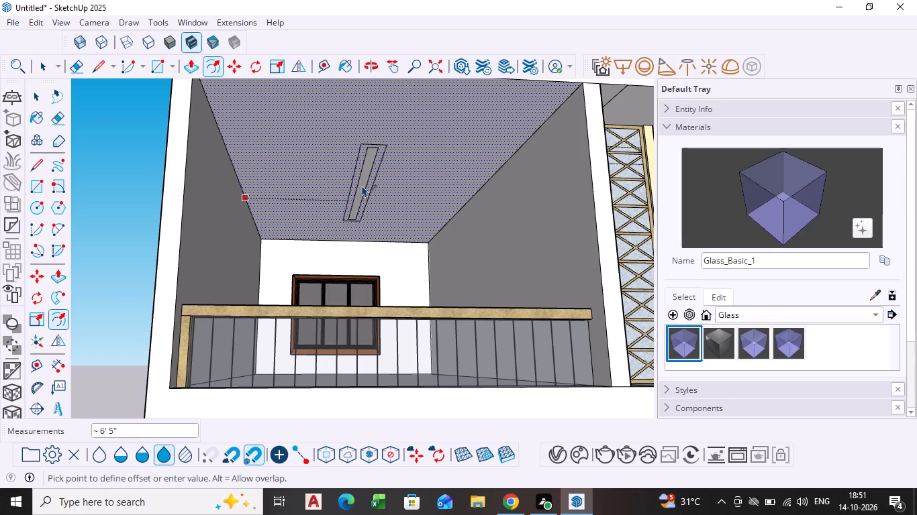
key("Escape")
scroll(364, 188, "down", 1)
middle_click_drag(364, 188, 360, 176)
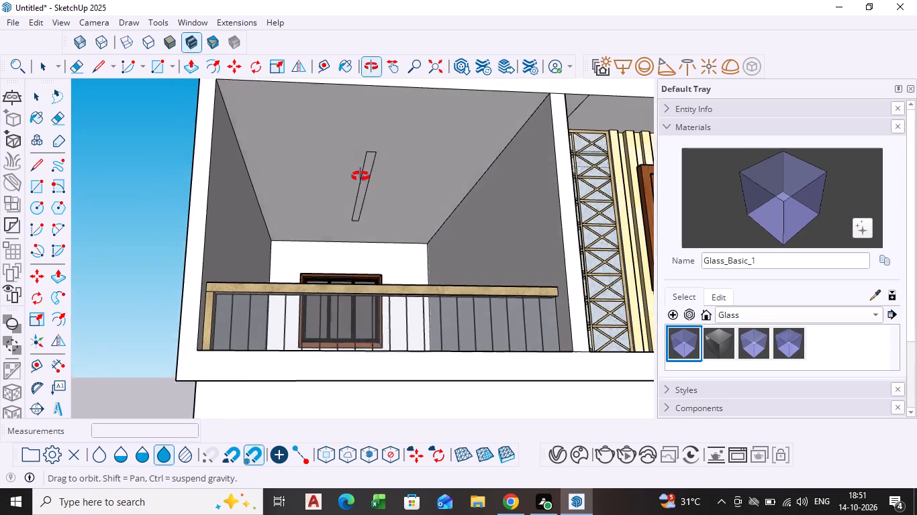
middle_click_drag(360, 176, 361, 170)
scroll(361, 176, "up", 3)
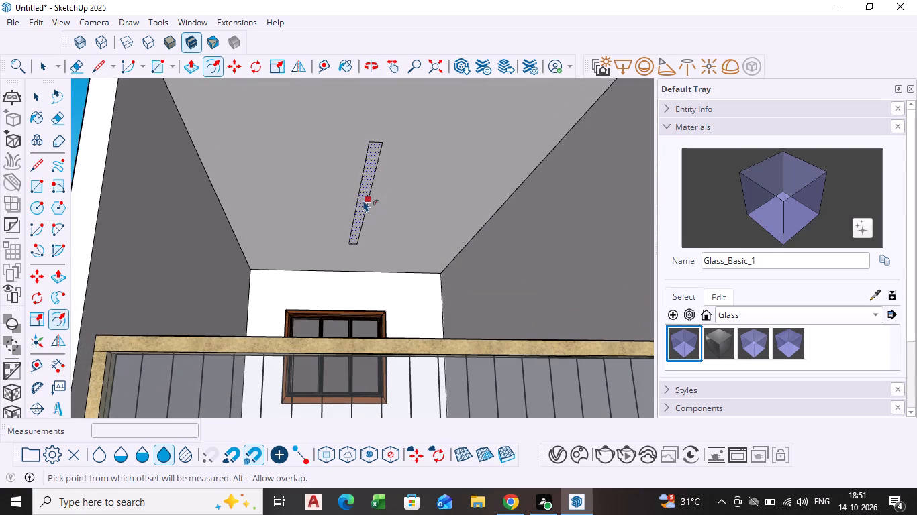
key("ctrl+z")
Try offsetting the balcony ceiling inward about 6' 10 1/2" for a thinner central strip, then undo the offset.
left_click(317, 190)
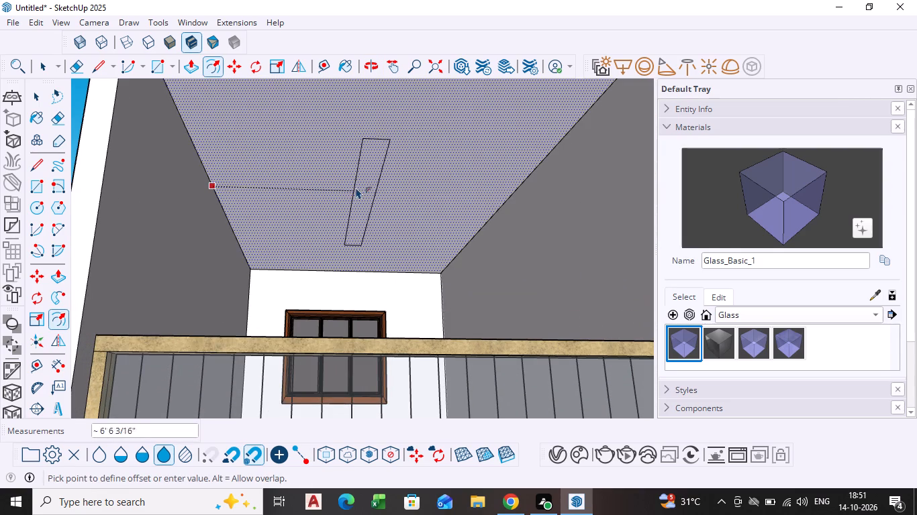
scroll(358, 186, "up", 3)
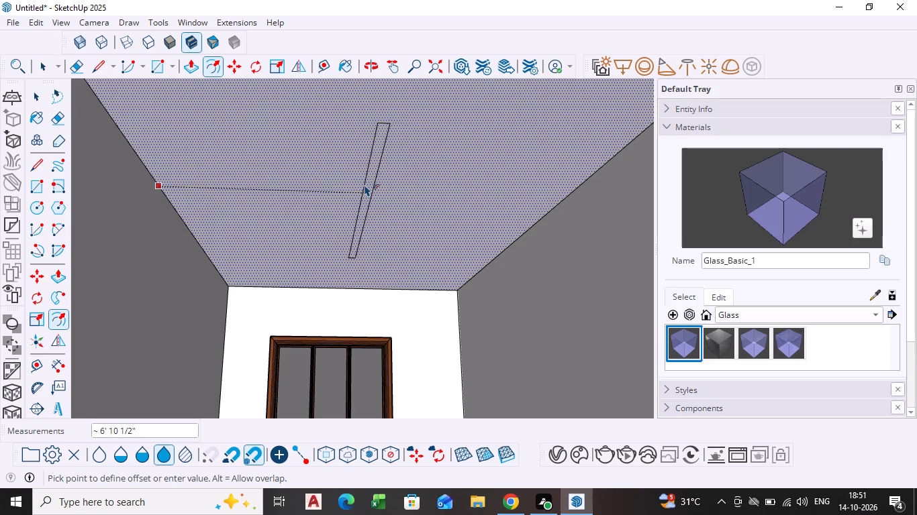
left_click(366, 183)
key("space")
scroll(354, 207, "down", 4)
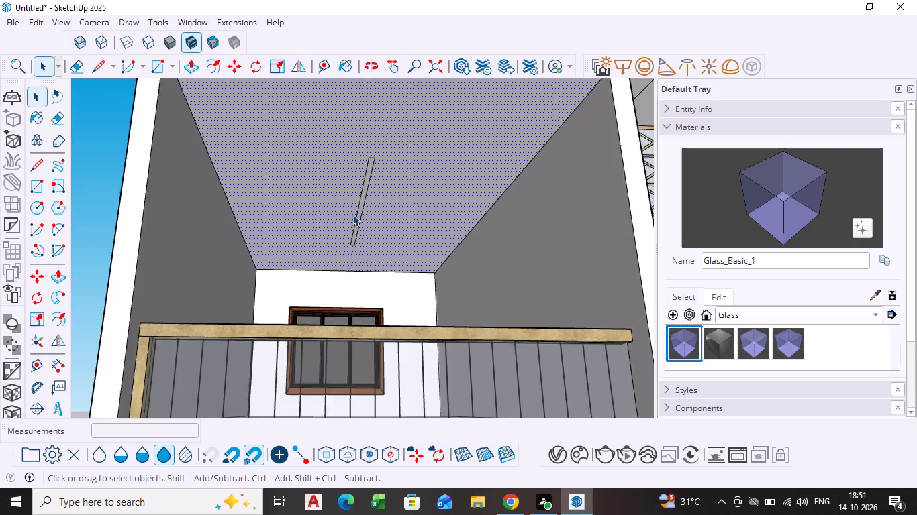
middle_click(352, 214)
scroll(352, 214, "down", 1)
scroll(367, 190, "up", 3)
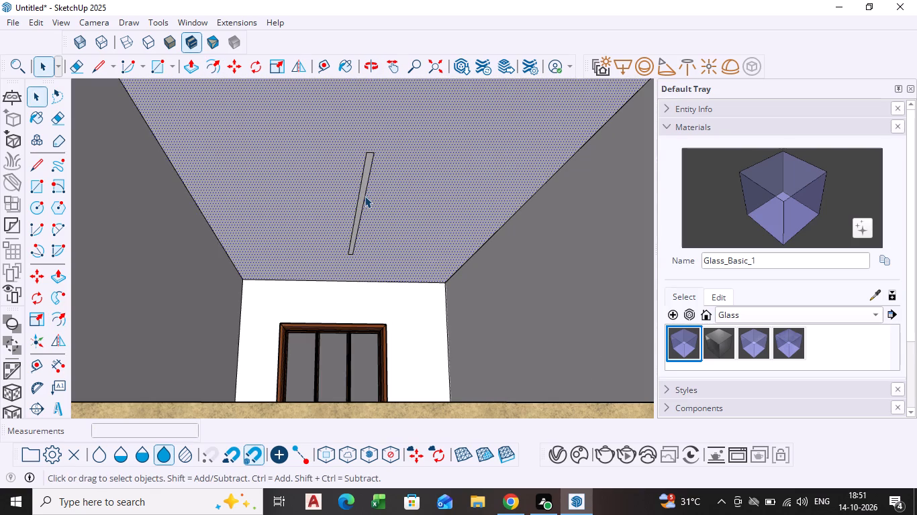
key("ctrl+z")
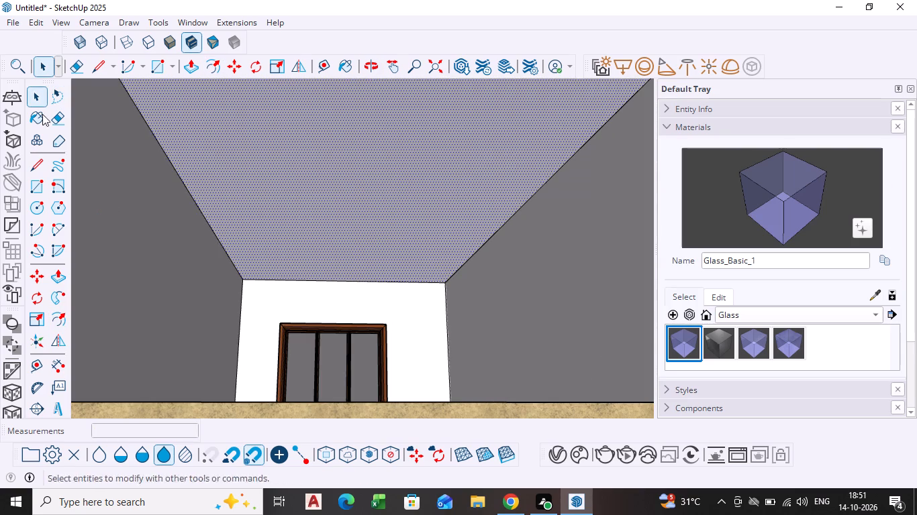
Draw a long, narrow rectangle on the balcony ceiling near its outer side wall, running from the back wall toward the front.
left_click(36, 190)
scroll(204, 197, "down", 4)
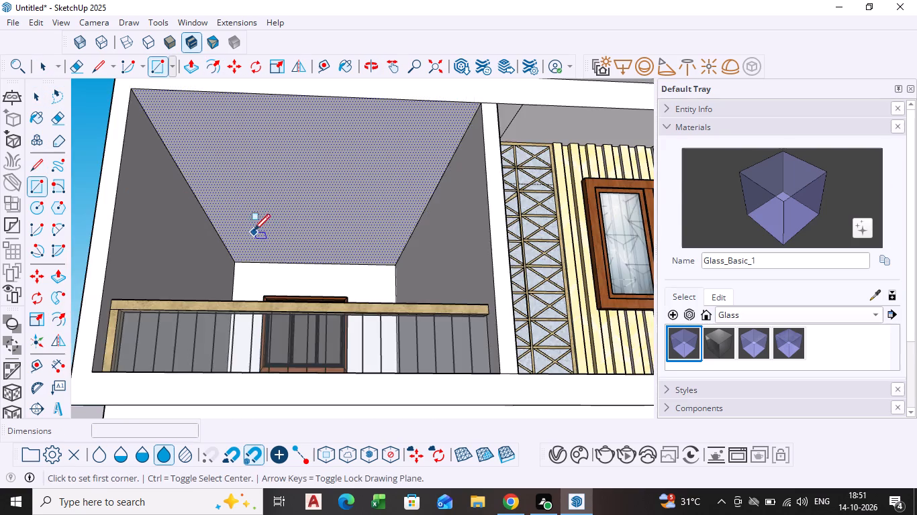
left_click(253, 234)
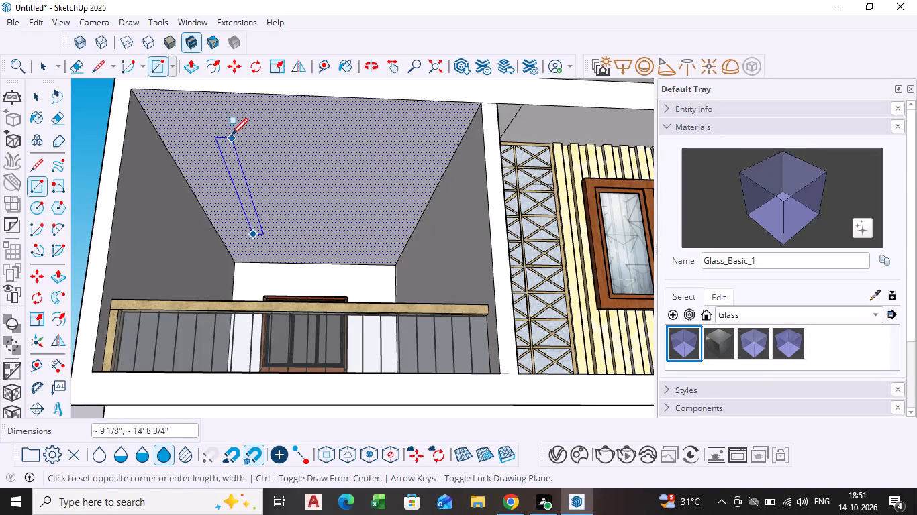
left_click(226, 130)
key("space")
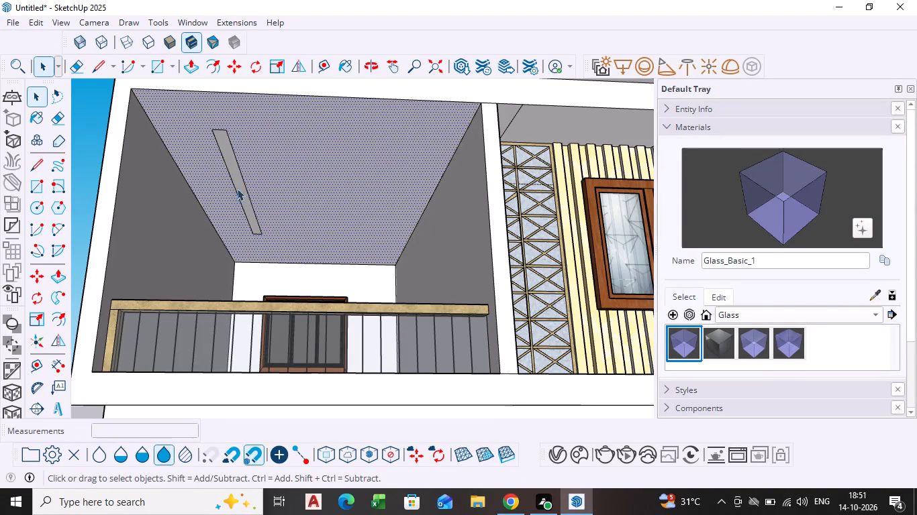
Copy the narrow ceiling strip about 6' 5" across the balcony ceiling toward the lattice side.
left_click(242, 200)
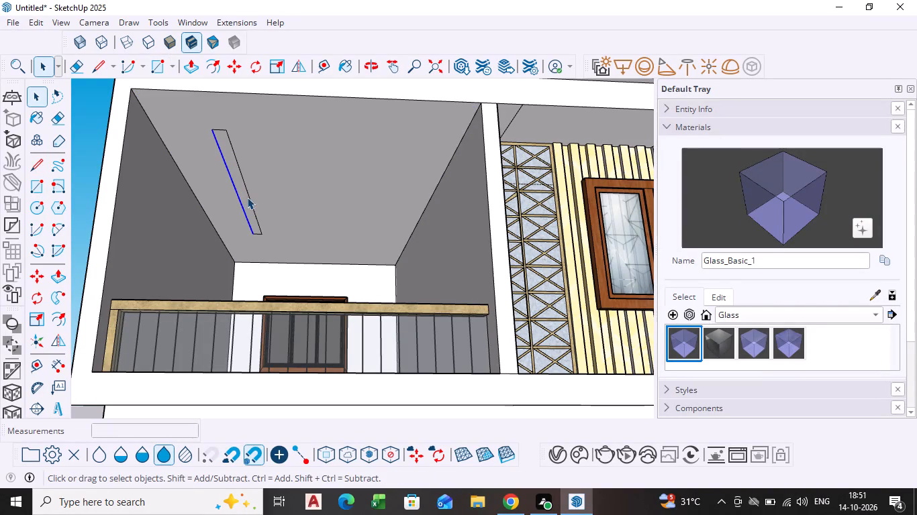
left_click(247, 197)
left_click(244, 200)
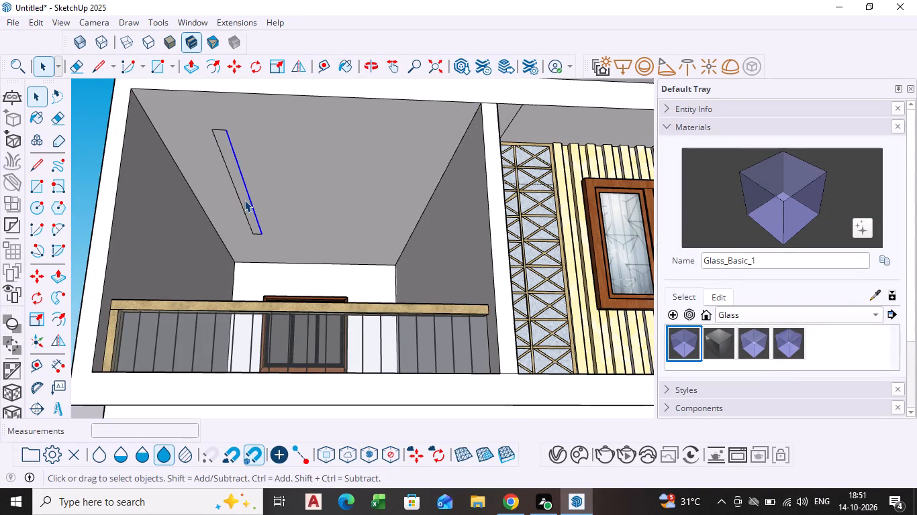
key("m")
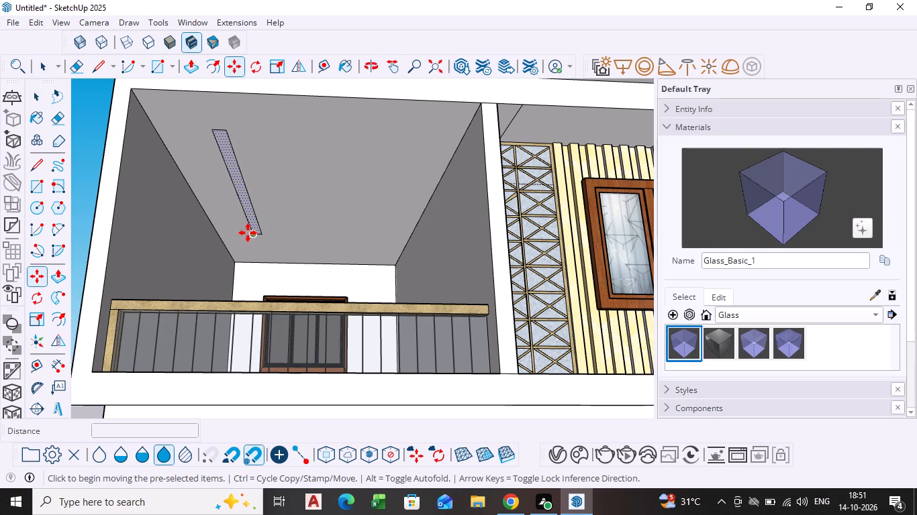
left_click(249, 233)
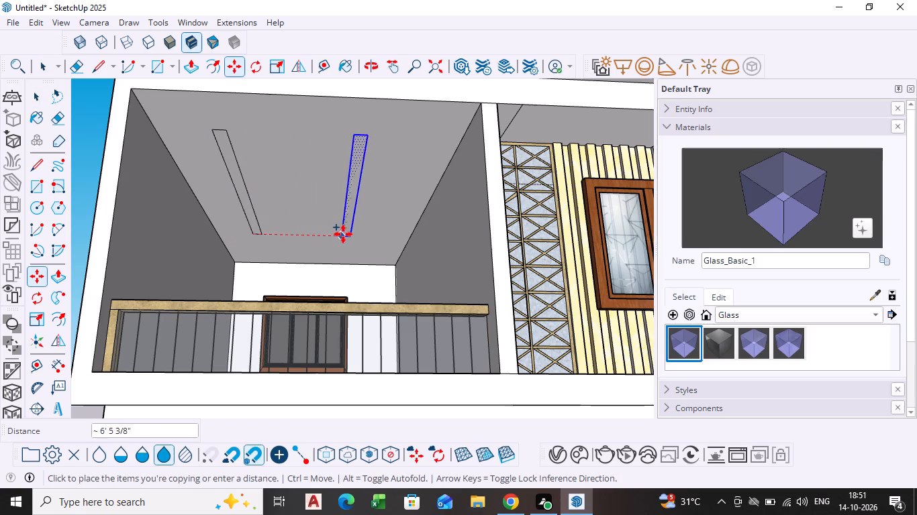
left_click(344, 234)
key("space")
scroll(337, 210, "down", 4)
left_click(340, 100)
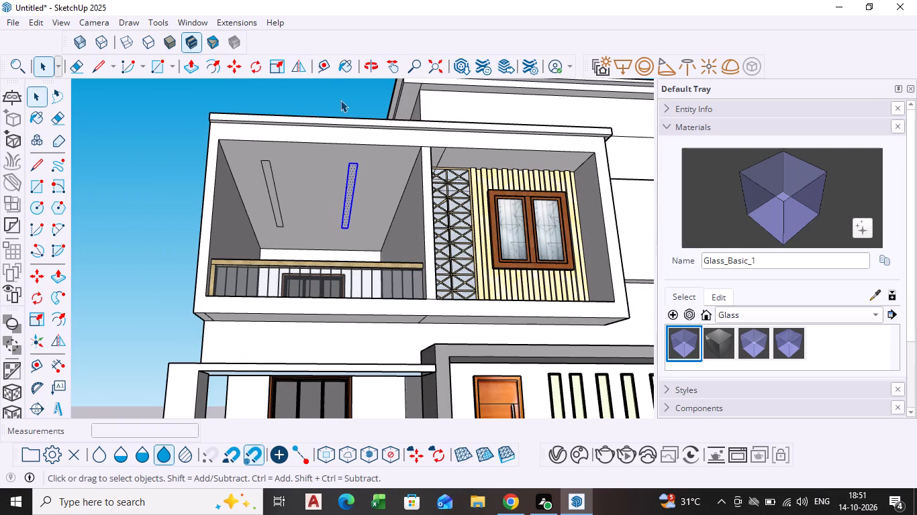
Push the copied strip nearer the lattice about 3" up into the balcony ceiling as a recess.
scroll(338, 181, "down", 1)
middle_click_drag(337, 182, 328, 218)
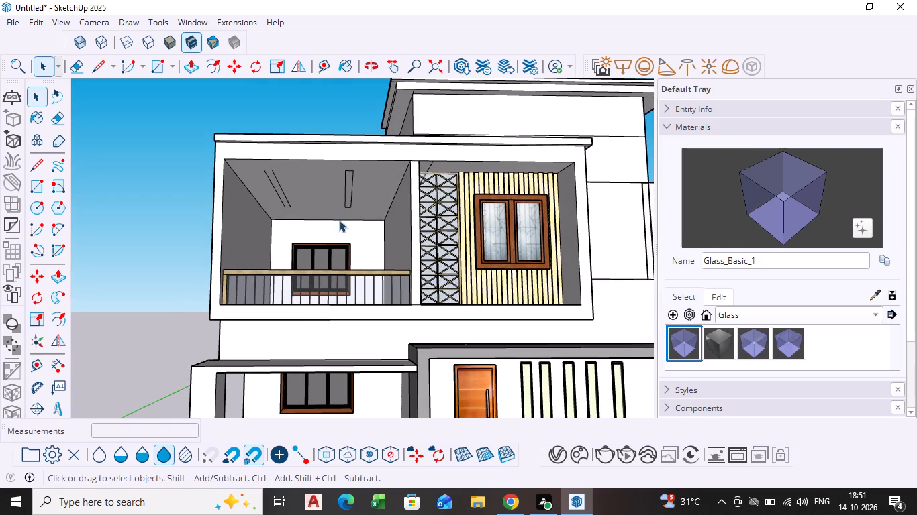
scroll(328, 207, "up", 3)
middle_click_drag(328, 207, 338, 176)
scroll(346, 179, "up", 4)
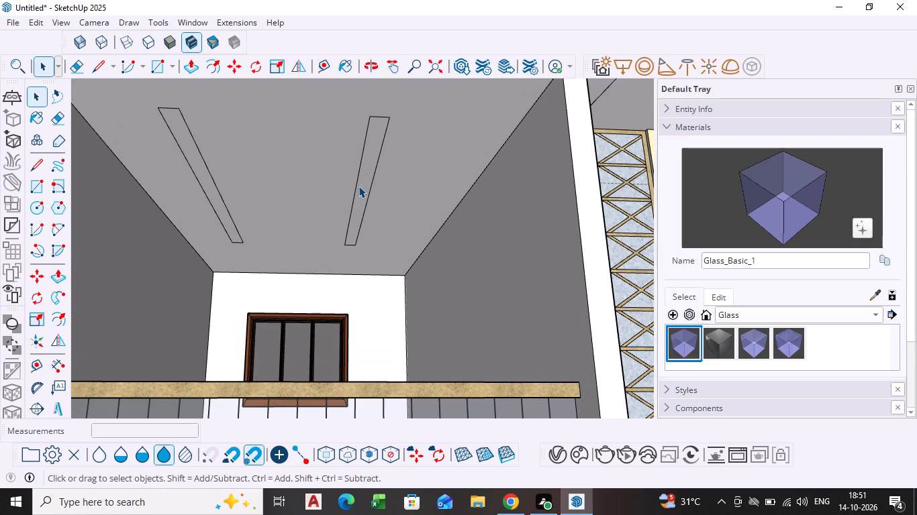
left_click(358, 186)
left_click(362, 186)
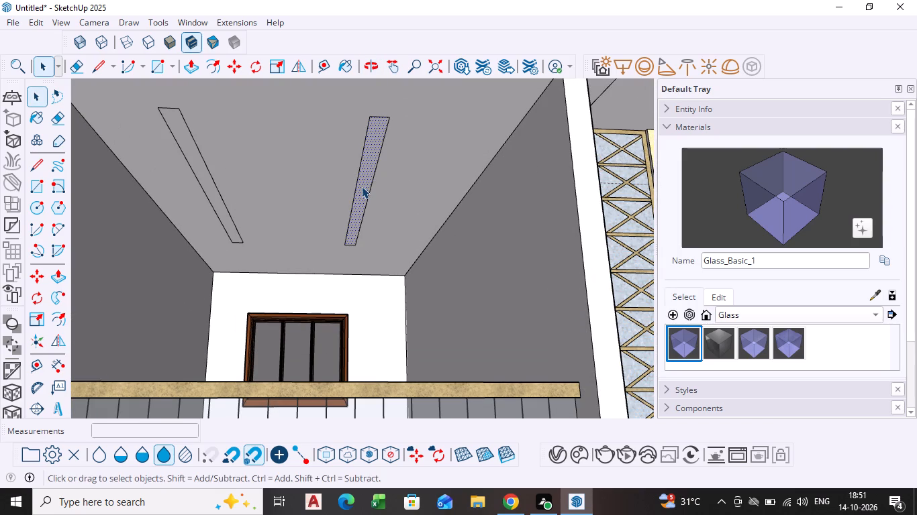
key("p")
left_click(362, 186)
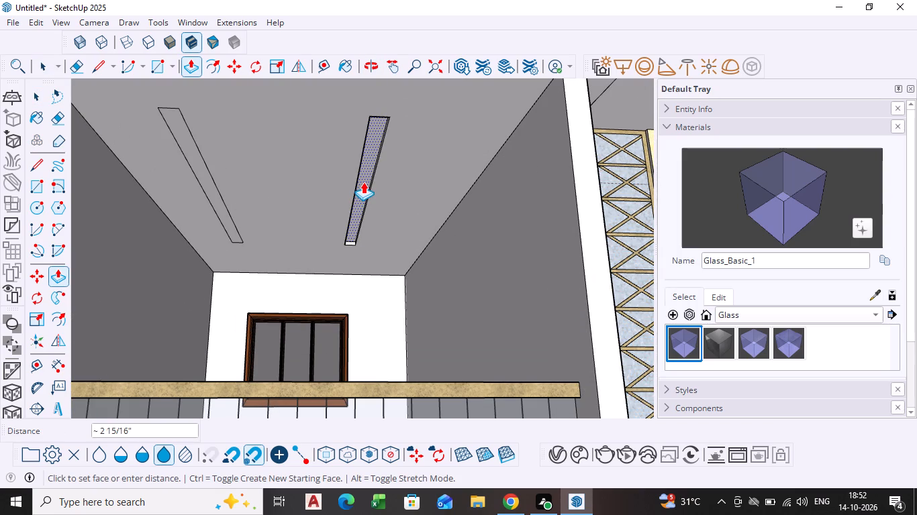
left_click(363, 182)
scroll(217, 199, "up", 4)
key("space")
Push the original strip near the outer side wall about 1" up into the balcony ceiling as a recess.
left_click(217, 199)
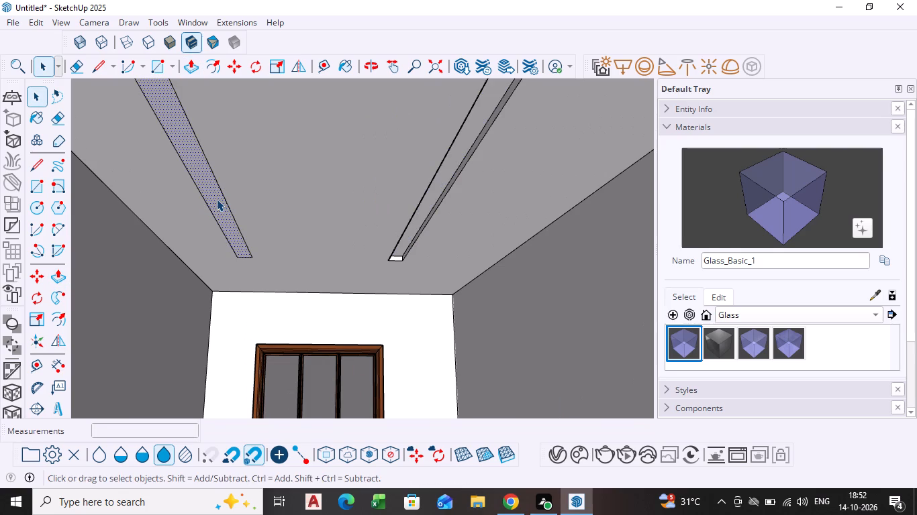
key("p")
left_click(217, 199)
double_click(217, 196)
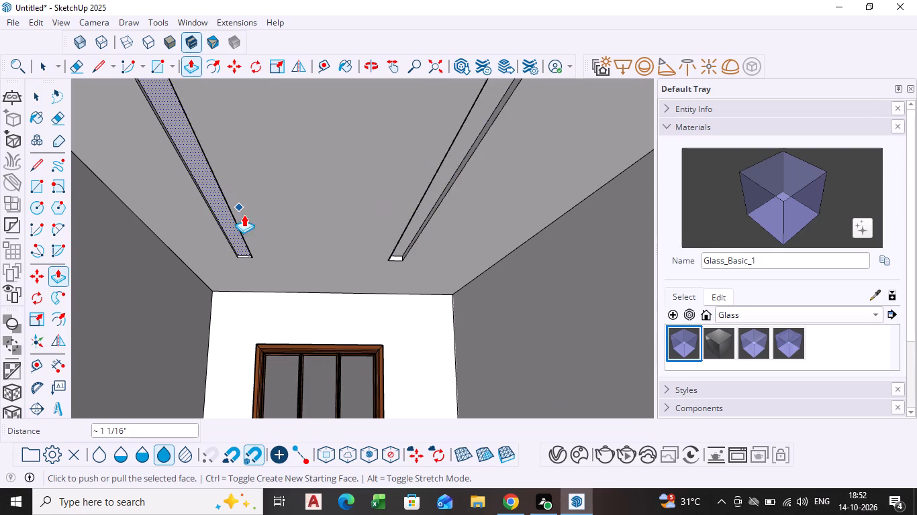
scroll(286, 249, "down", 15)
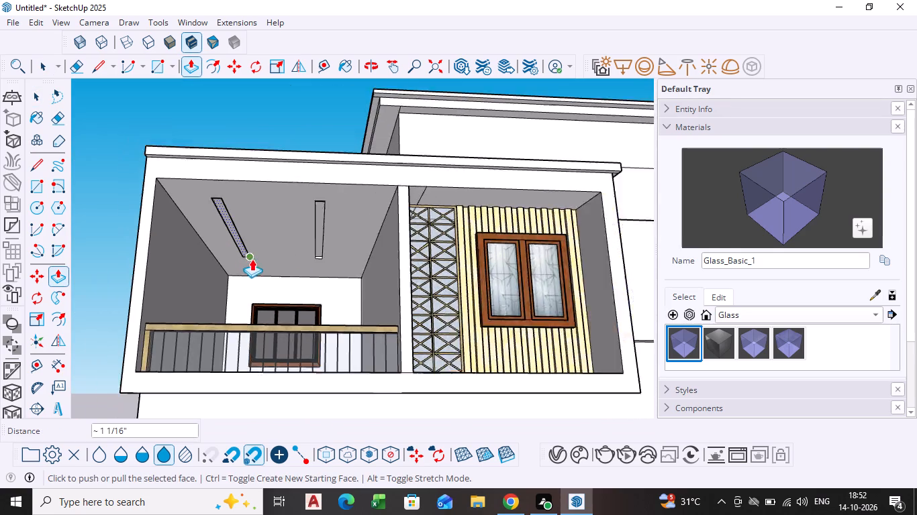
scroll(252, 259, "down", 1)
key("space")
left_click(309, 151)
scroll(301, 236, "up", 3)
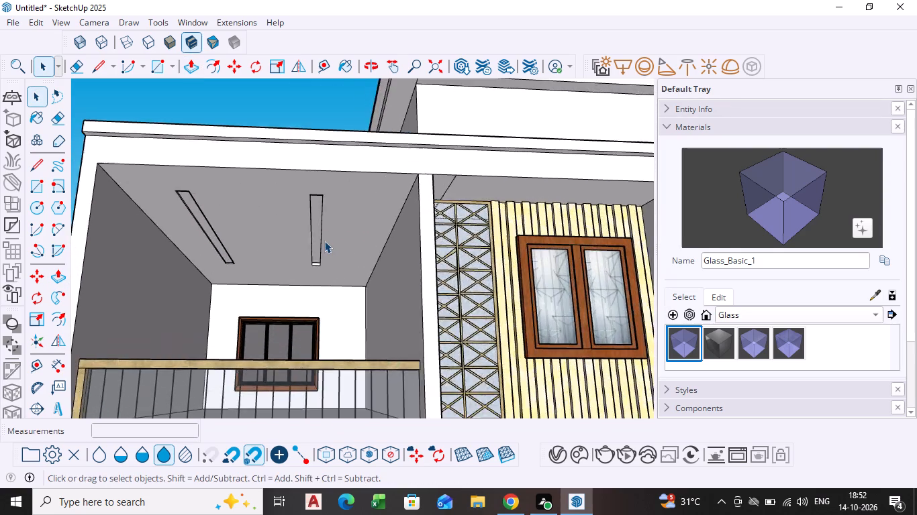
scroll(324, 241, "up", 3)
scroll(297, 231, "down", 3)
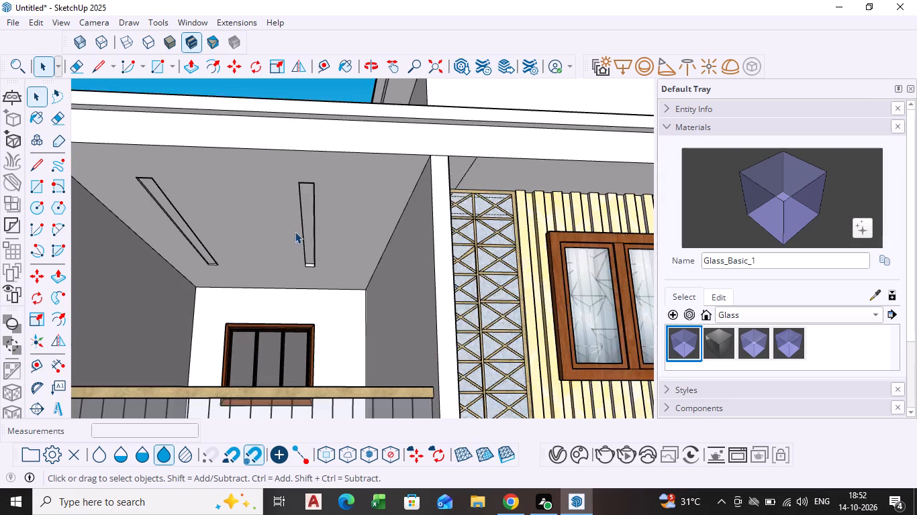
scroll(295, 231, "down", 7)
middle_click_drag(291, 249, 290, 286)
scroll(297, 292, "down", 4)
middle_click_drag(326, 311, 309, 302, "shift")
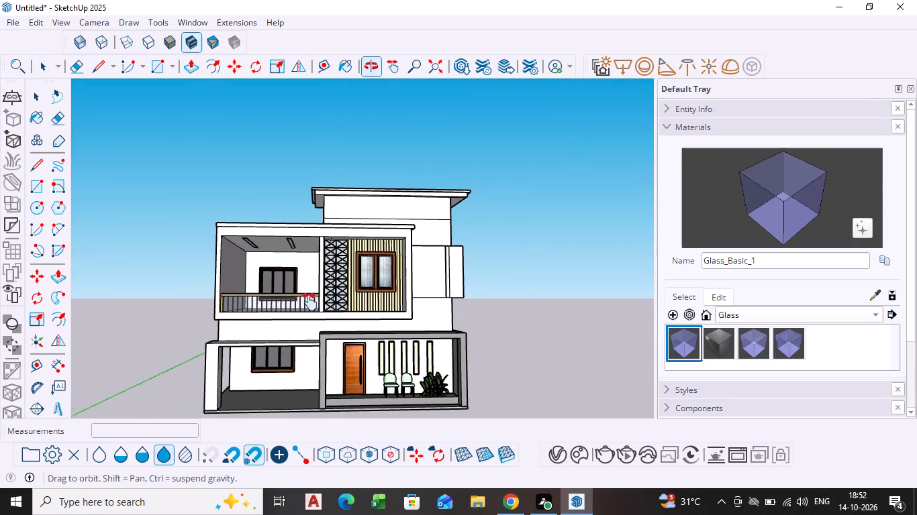
Examine the house's front facade and balcony ceiling recesses from above, below and straight on.
middle_click_drag(309, 302, 299, 288, "shift")
scroll(387, 297, "down", 3)
scroll(352, 288, "up", 1)
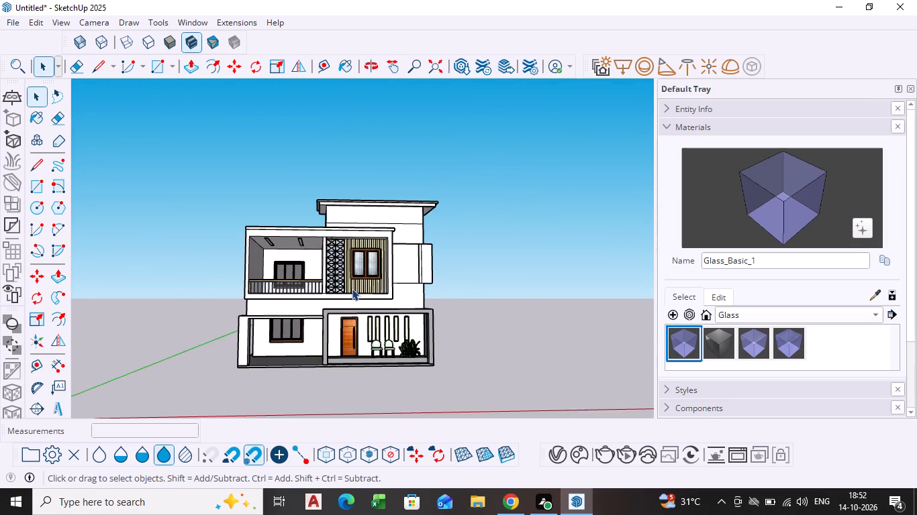
scroll(352, 288, "up", 2)
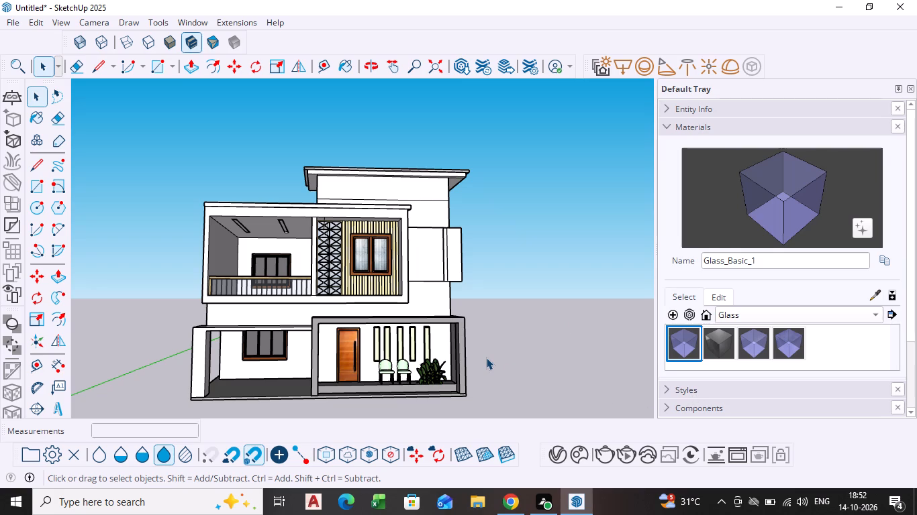
scroll(291, 329, "down", 3)
middle_click_drag(291, 329, 311, 386)
scroll(310, 384, "up", 1)
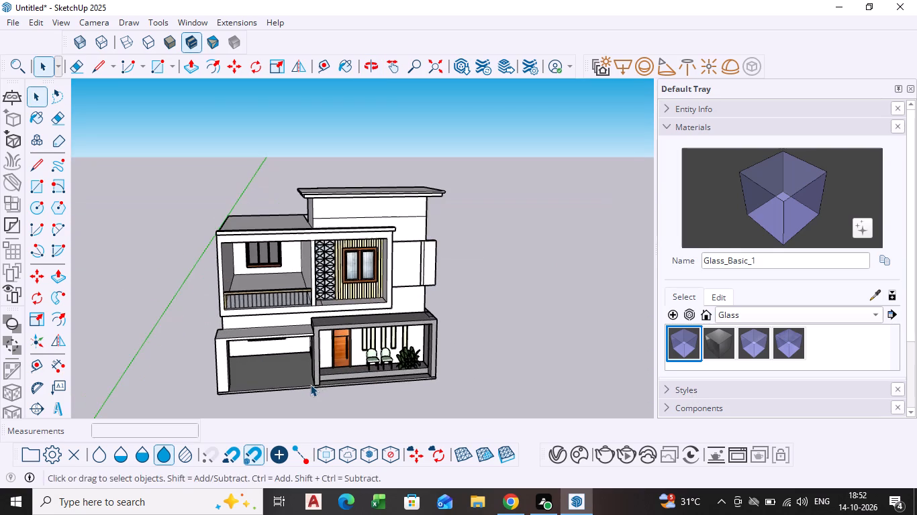
middle_click_drag(310, 384, 299, 336)
scroll(299, 336, "up", 2)
middle_click_drag(299, 336, 302, 321)
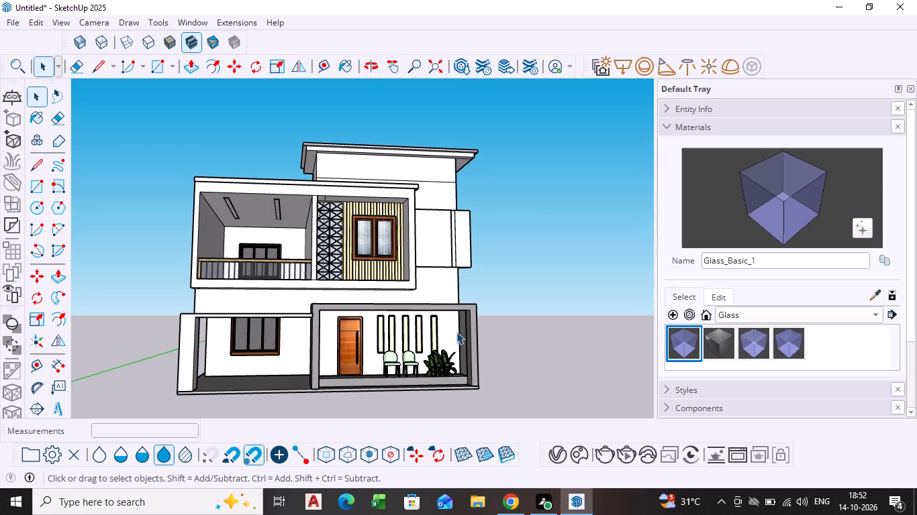
middle_click_drag(424, 306, 417, 313)
scroll(458, 267, "up", 3)
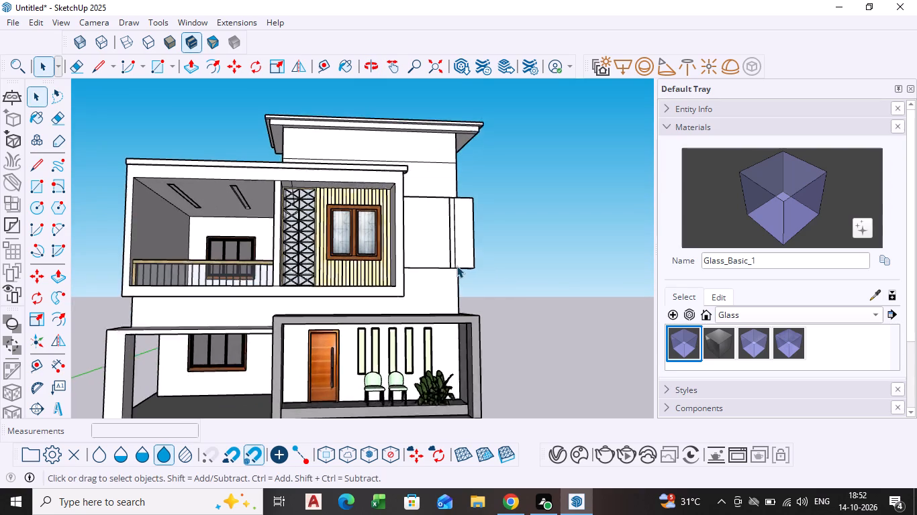
Paint the front faces and narrow strip of the upper-floor box projecting from the side wall with the solid color M03_Pewter_Shine.
left_click(763, 314)
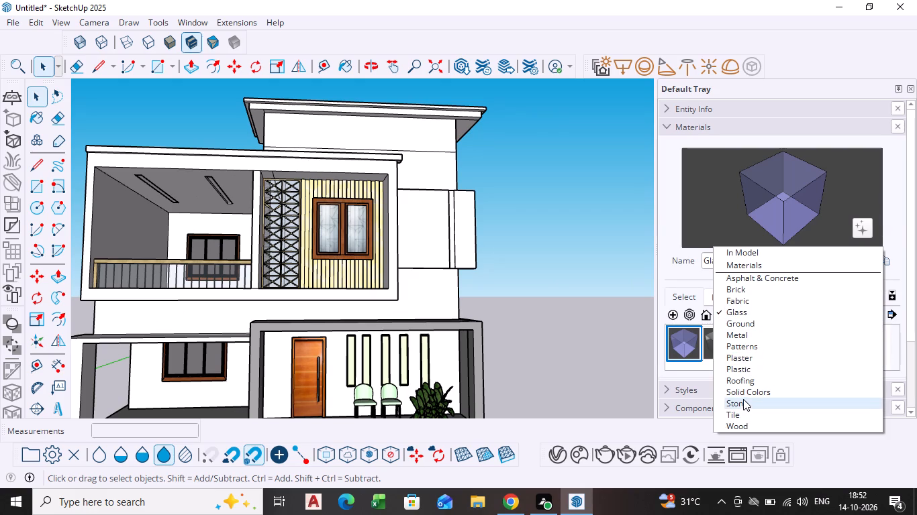
left_click(745, 394)
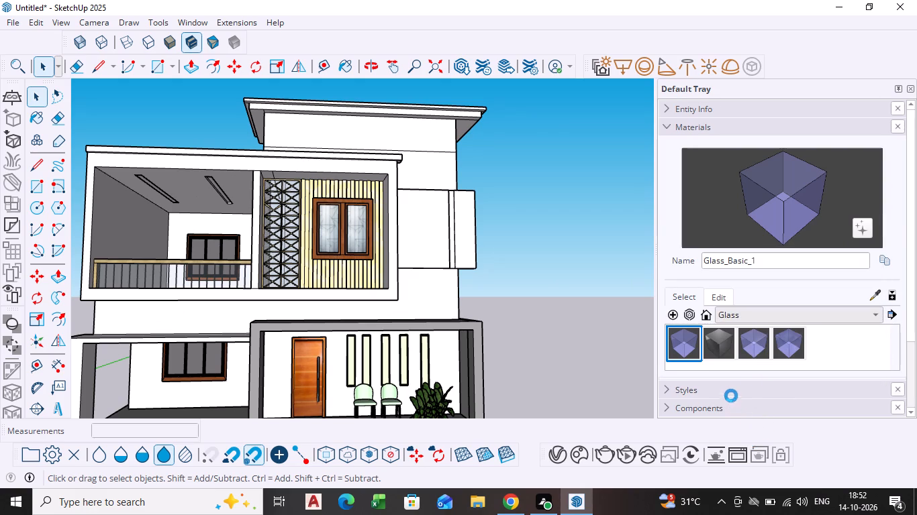
scroll(783, 354, "down", 16)
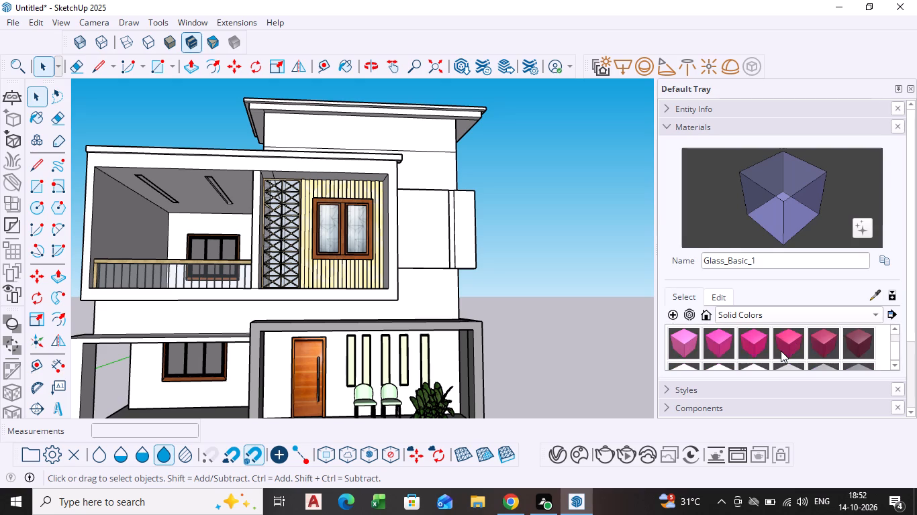
scroll(781, 351, "down", 1)
left_click(787, 343)
left_click(424, 243)
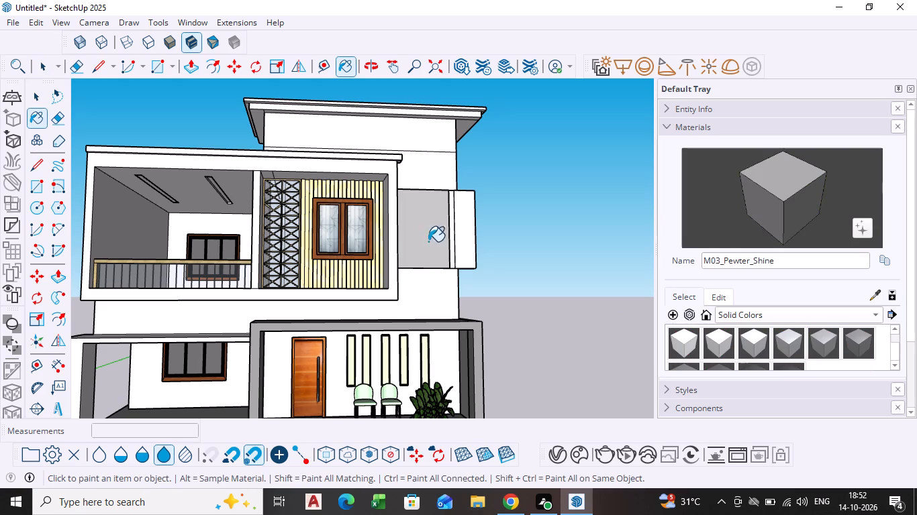
left_click(469, 232)
scroll(469, 233, "up", 7)
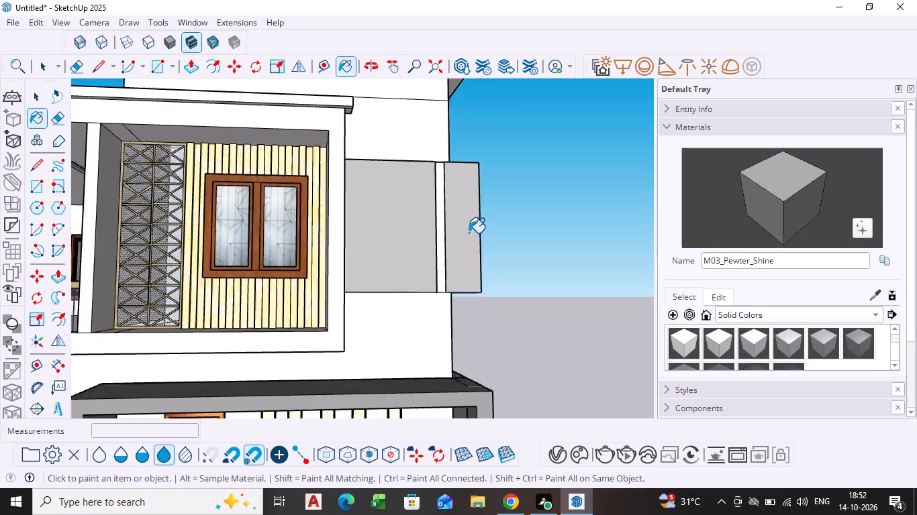
scroll(469, 233, "up", 1)
left_click(426, 237)
scroll(426, 237, "down", 3)
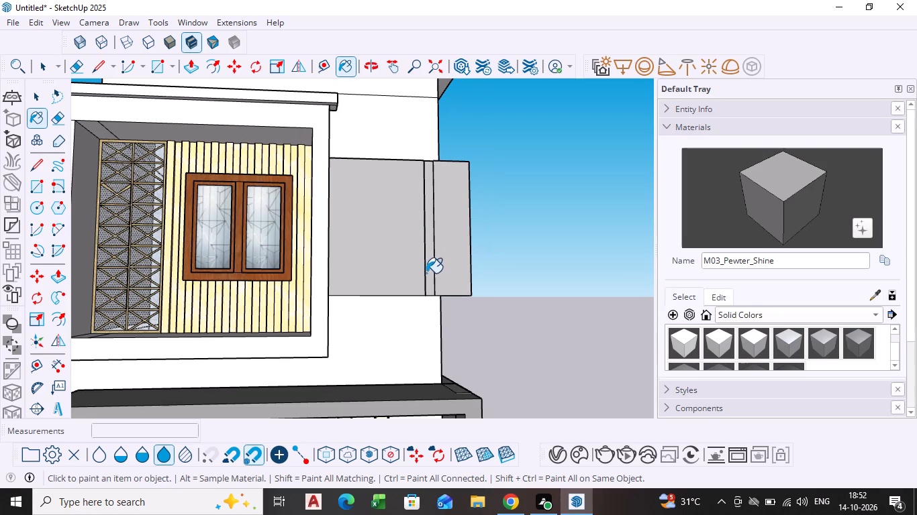
Paint the front wall face of the raised roof block, just under the overhanging slab, with M03_Pewter_Shine.
scroll(366, 332, "down", 6)
middle_click_drag(360, 344, 355, 302)
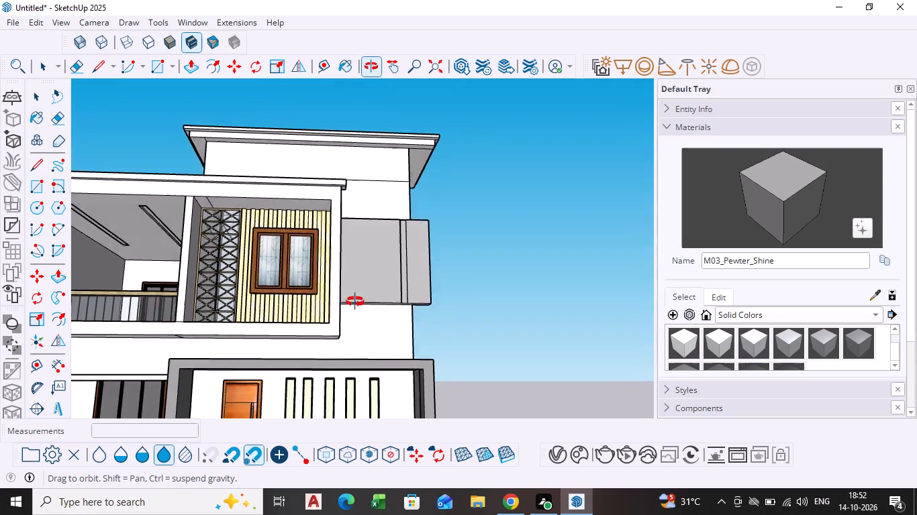
middle_click_drag(355, 302, 355, 289)
scroll(355, 289, "down", 3)
scroll(389, 225, "up", 3)
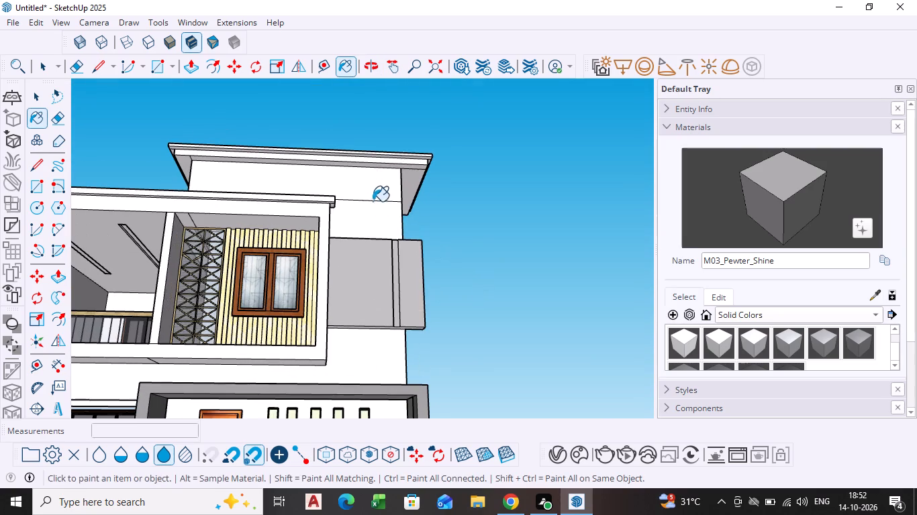
left_click(372, 191)
scroll(373, 201, "down", 3)
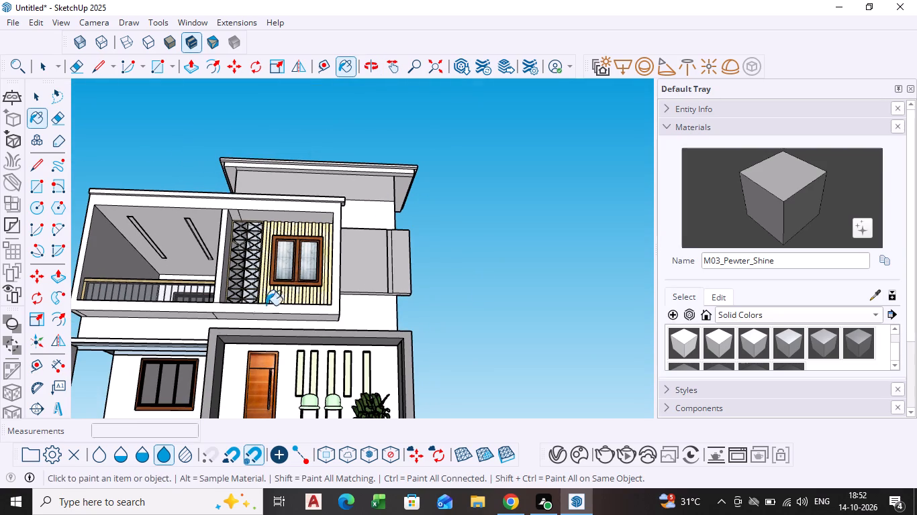
Paint the carport frame's front face and the outer side faces of its column and beam with M03_Pewter_Shine.
scroll(126, 355, "down", 3)
middle_click_drag(151, 350, 254, 322)
scroll(158, 316, "down", 5)
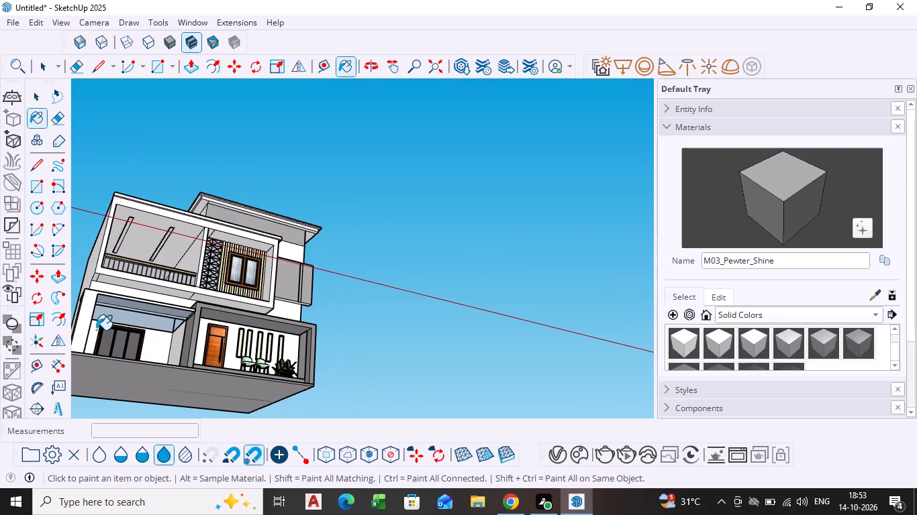
middle_click_drag(95, 330, 112, 338)
scroll(90, 325, "up", 1)
left_click(85, 322)
scroll(104, 296, "up", 8)
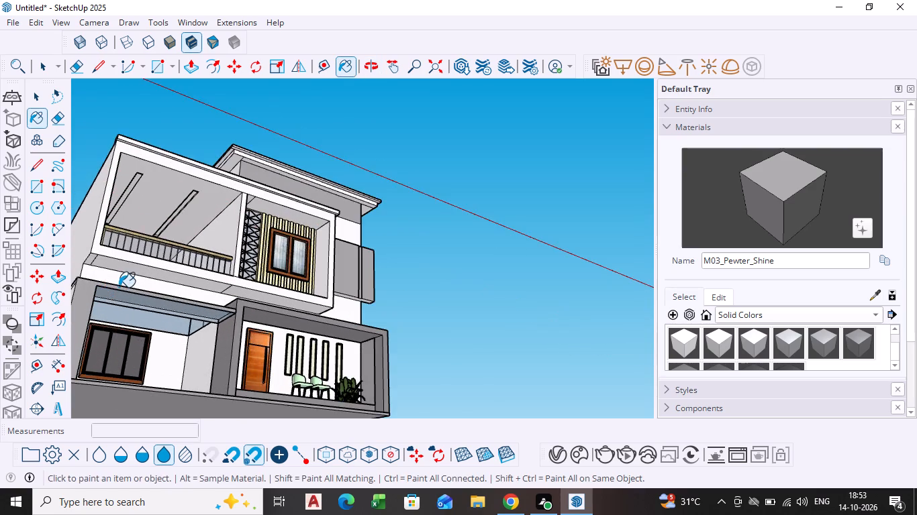
middle_click_drag(119, 288, 311, 333)
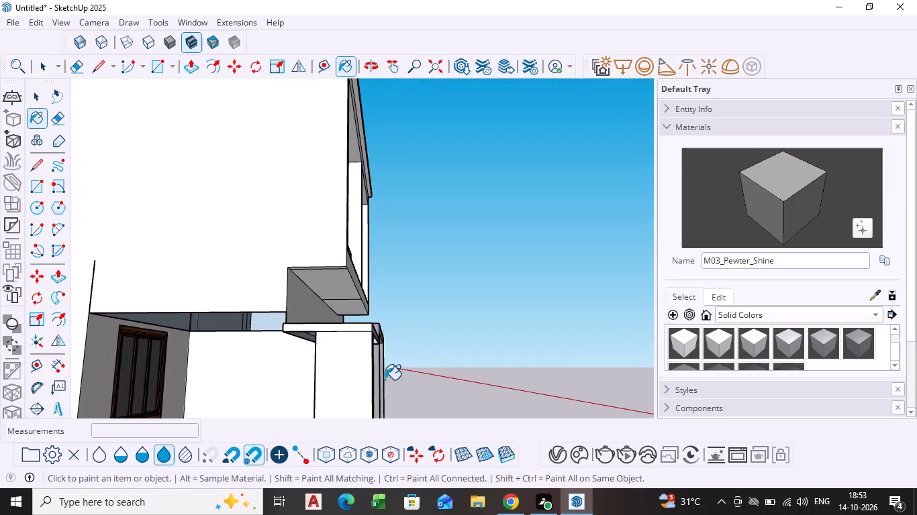
left_click(342, 380)
scroll(358, 331, "up", 4)
left_click(358, 331)
scroll(363, 328, "up", 5)
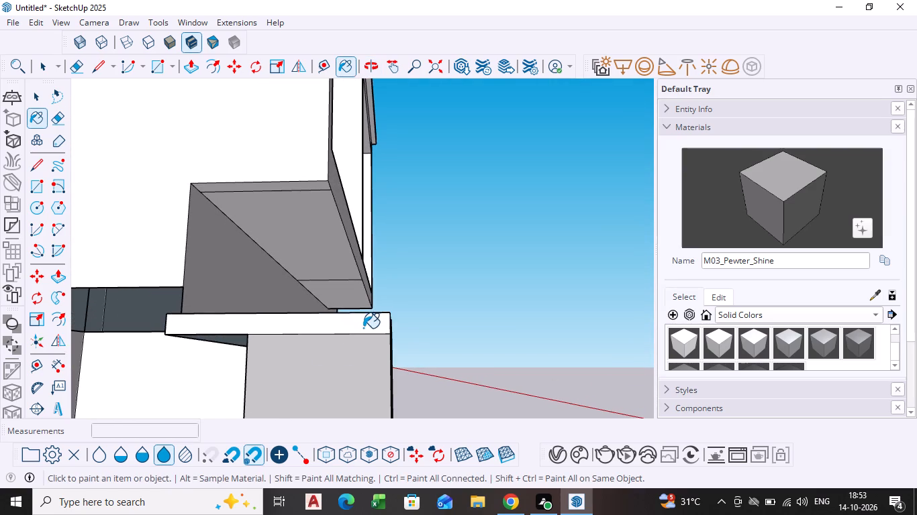
left_click(363, 328)
scroll(401, 321, "down", 4)
middle_click_drag(402, 321, 241, 338)
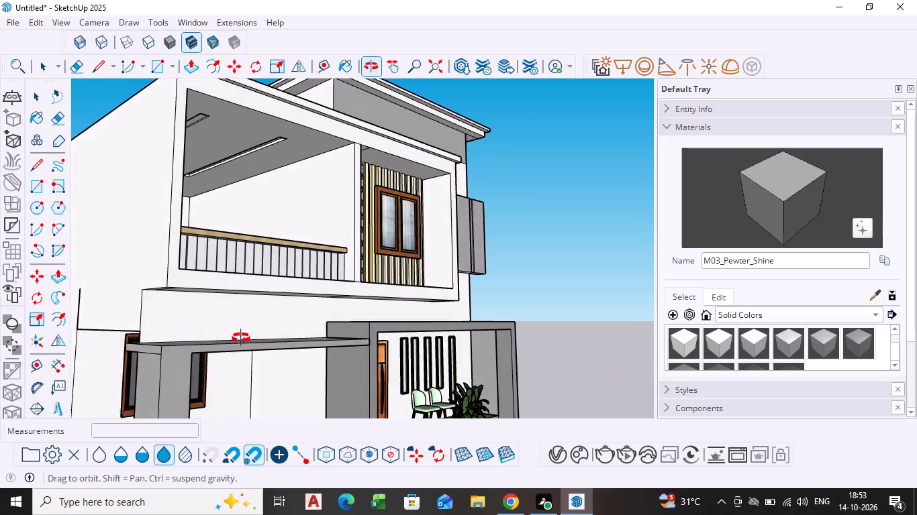
middle_click_drag(241, 338, 165, 324)
scroll(203, 311, "down", 11)
key("Escape")
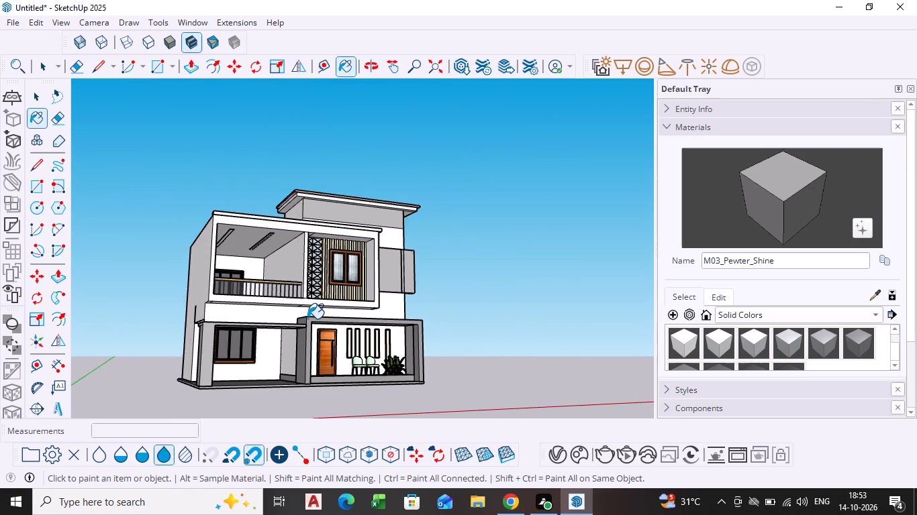
key("space")
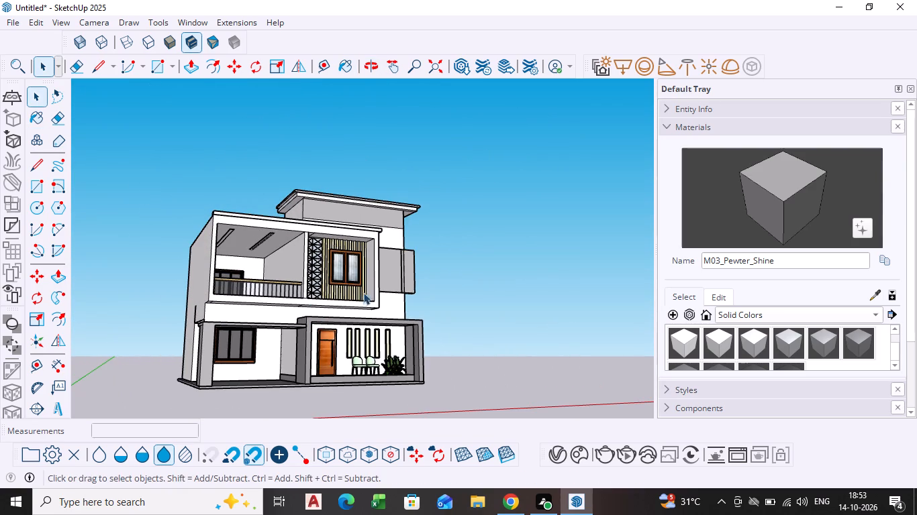
Examine the painted front facade from close up and from a distance.
middle_click_drag(363, 292, 244, 338)
scroll(324, 309, "down", 1)
scroll(246, 338, "up", 7)
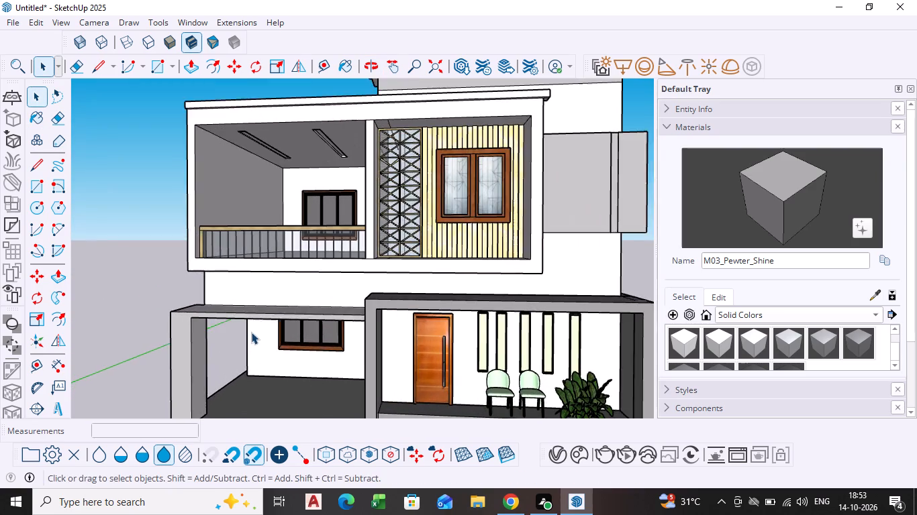
scroll(251, 332, "down", 3)
middle_click_drag(251, 332, 297, 327)
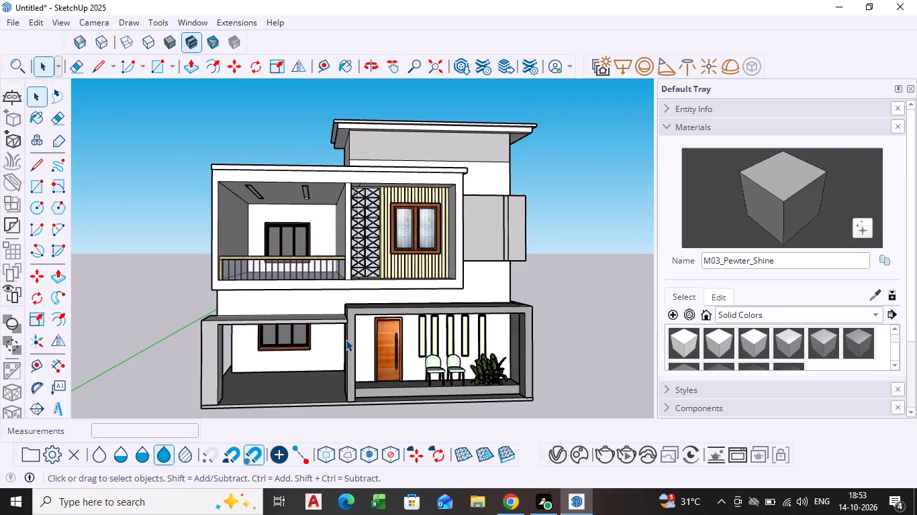
scroll(291, 338, "down", 2)
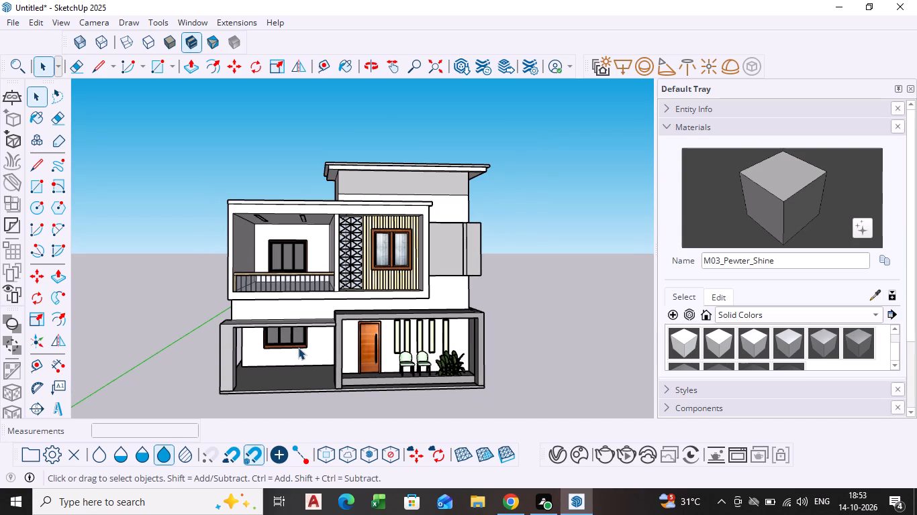
scroll(369, 326, "down", 1)
scroll(303, 344, "down", 1)
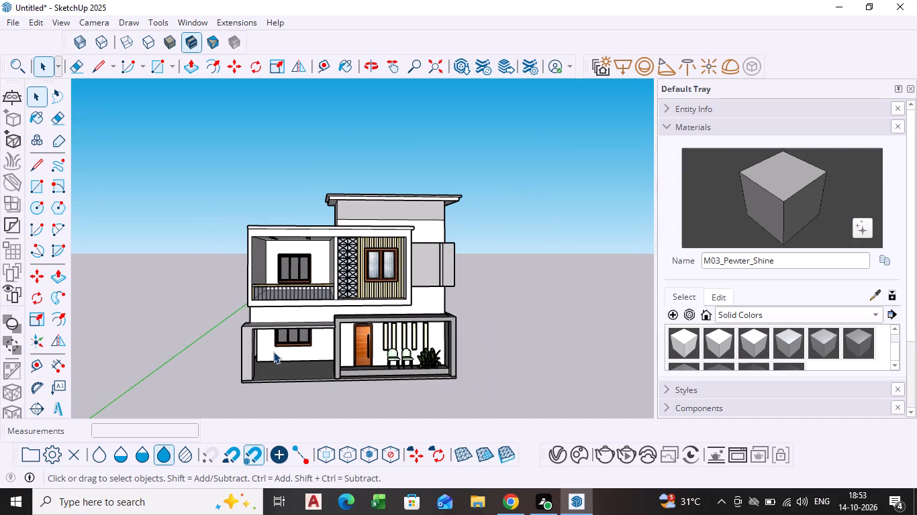
Draw a ground rectangle about 60' 7" by 68' 11" around the house as the plot base.
middle_click_drag(208, 329, 198, 384)
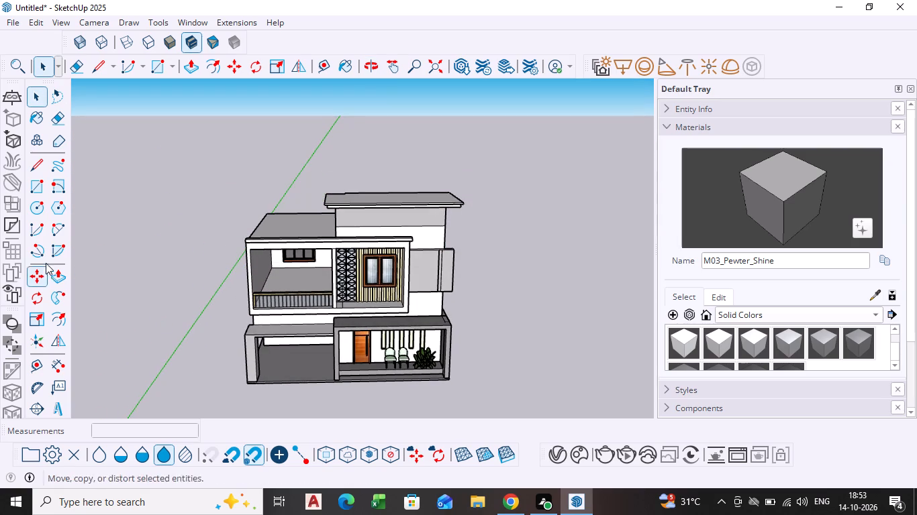
left_click(36, 194)
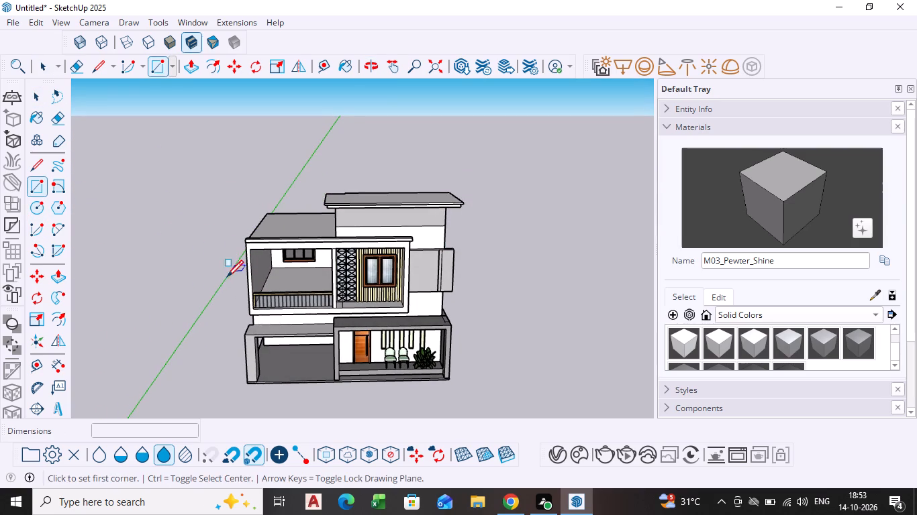
left_click(226, 286)
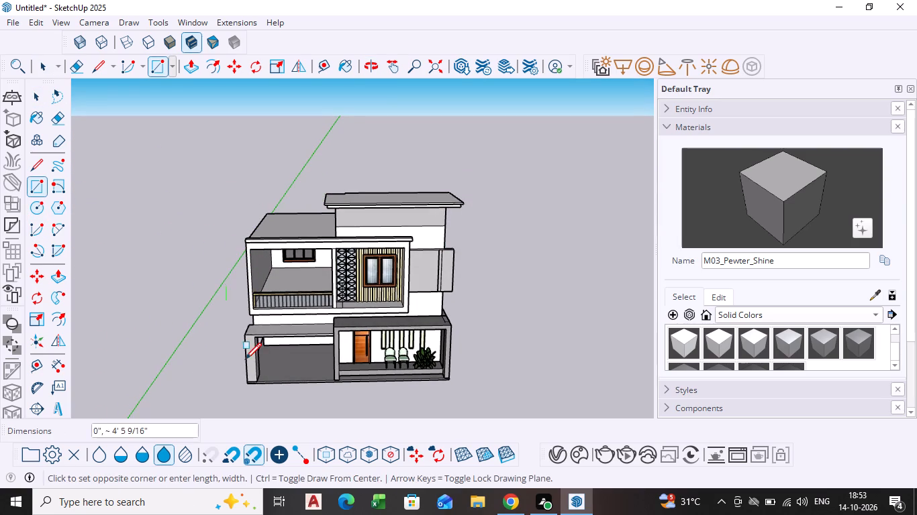
left_click(510, 408)
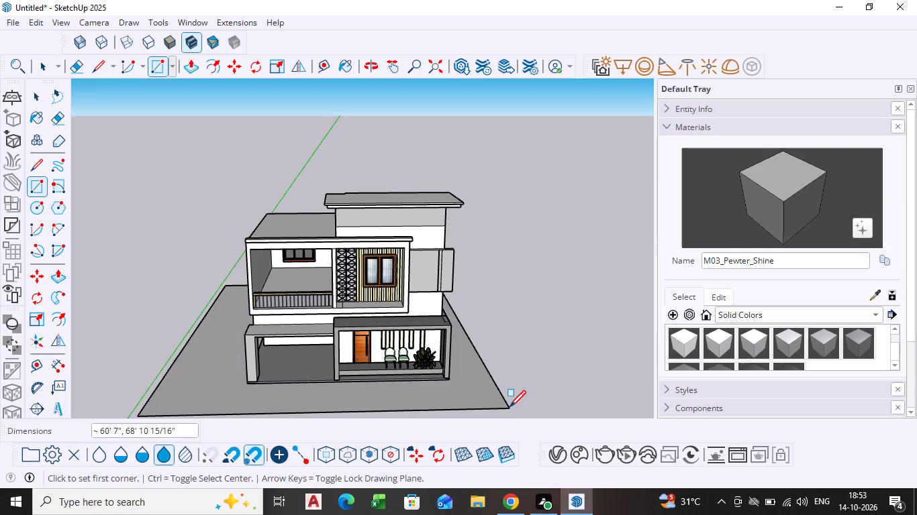
scroll(466, 377, "down", 1)
middle_click_drag(465, 377, 454, 361)
scroll(454, 361, "down", 1)
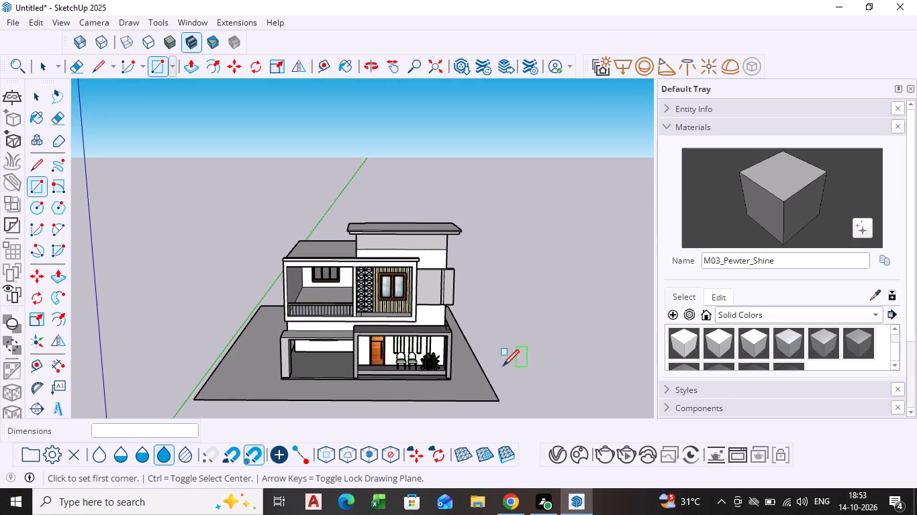
key("space")
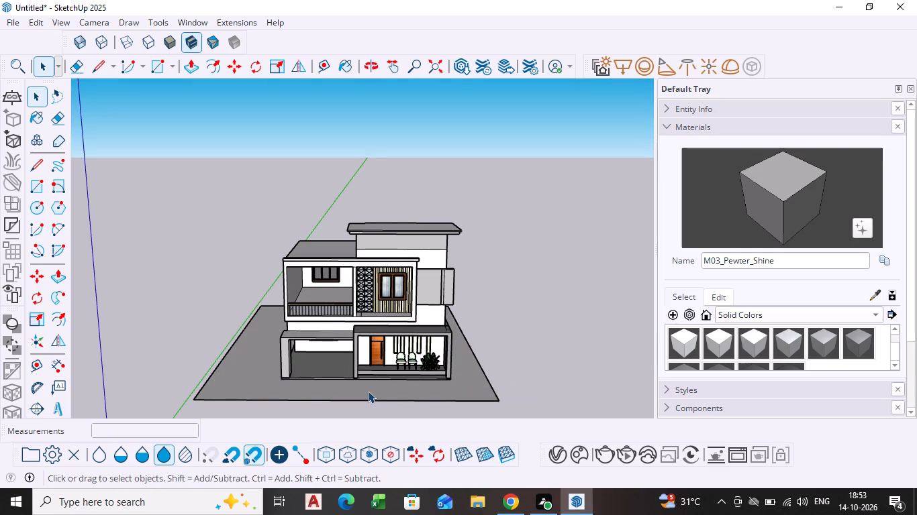
Offset the plot rectangle's outline outward by 9 inches.
left_click(367, 391)
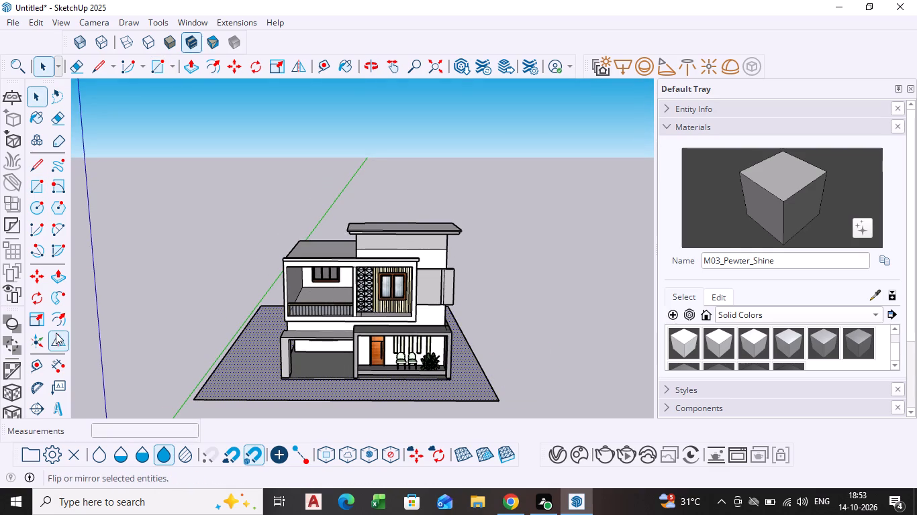
left_click(57, 324)
left_click(229, 361)
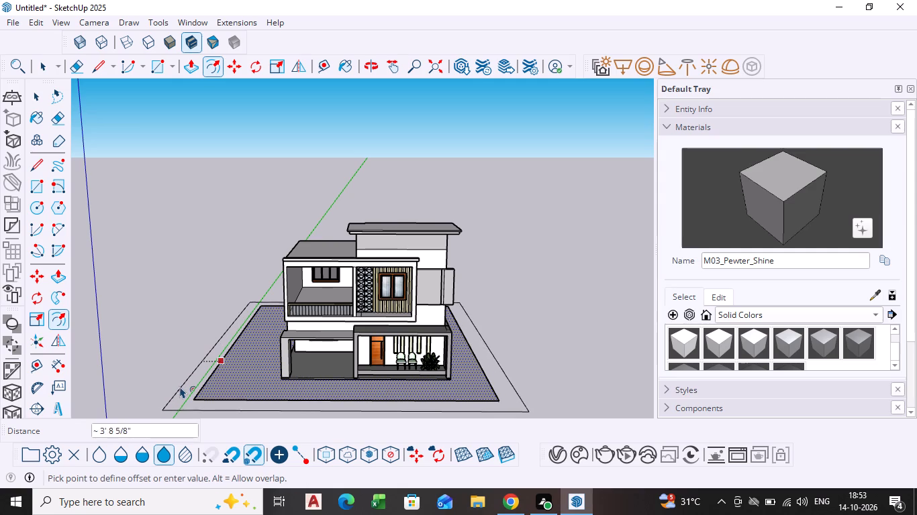
key("9")
key("Return")
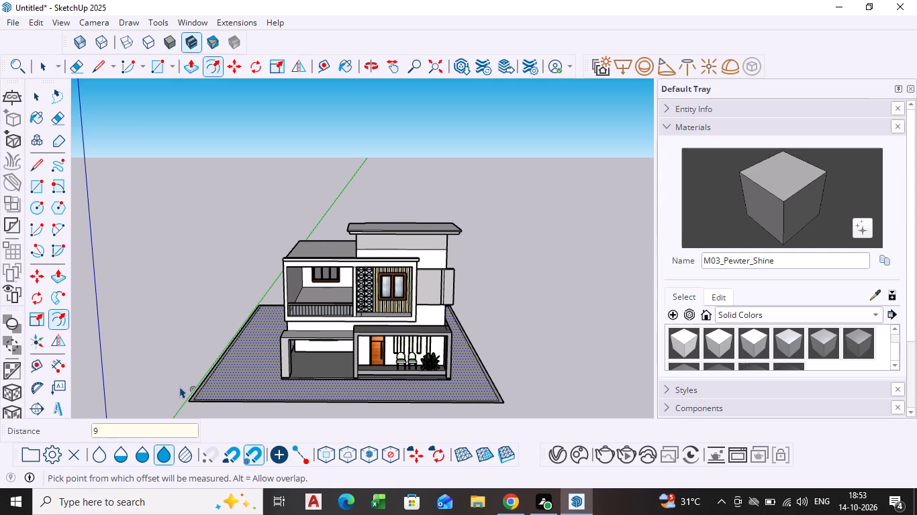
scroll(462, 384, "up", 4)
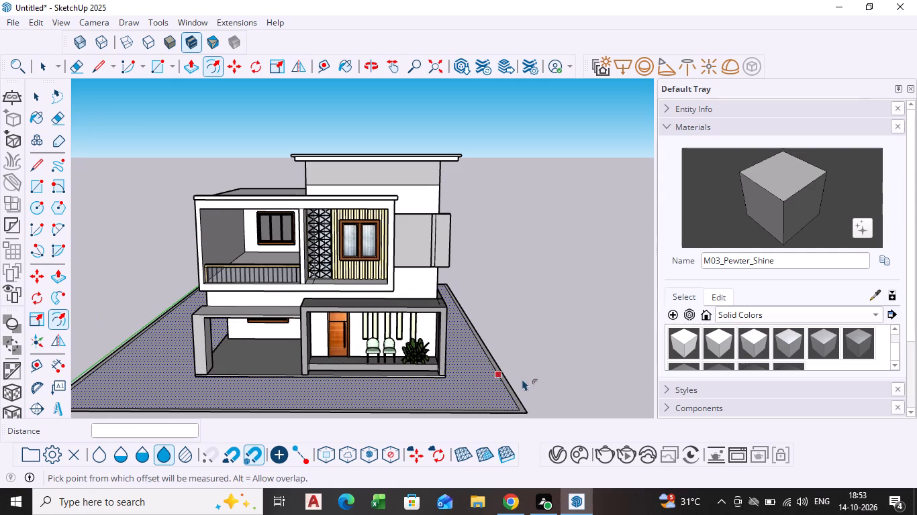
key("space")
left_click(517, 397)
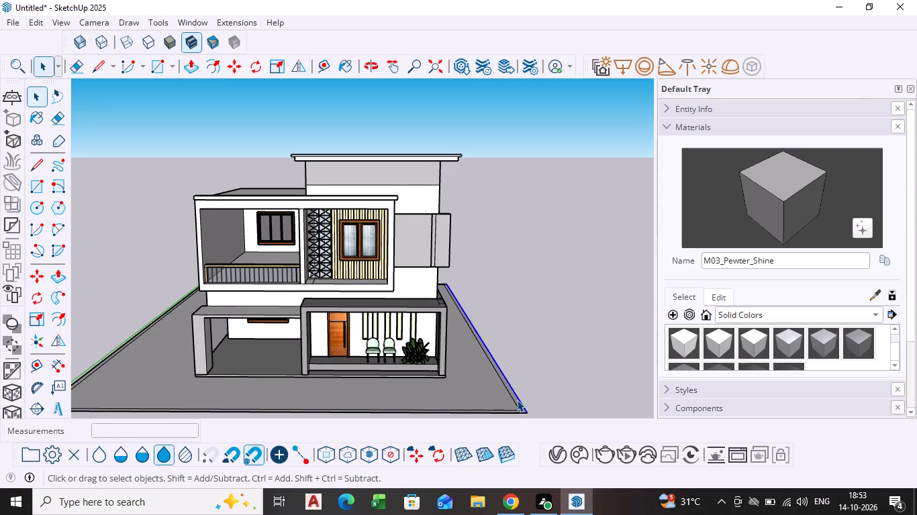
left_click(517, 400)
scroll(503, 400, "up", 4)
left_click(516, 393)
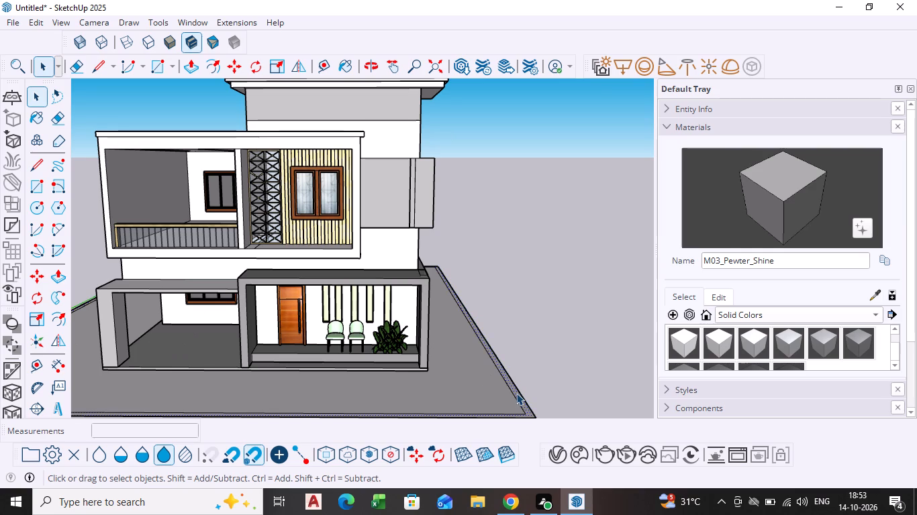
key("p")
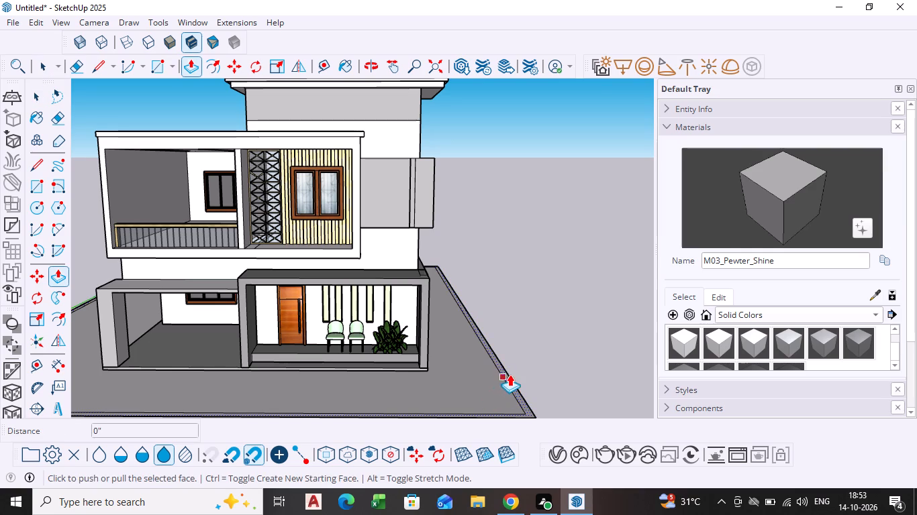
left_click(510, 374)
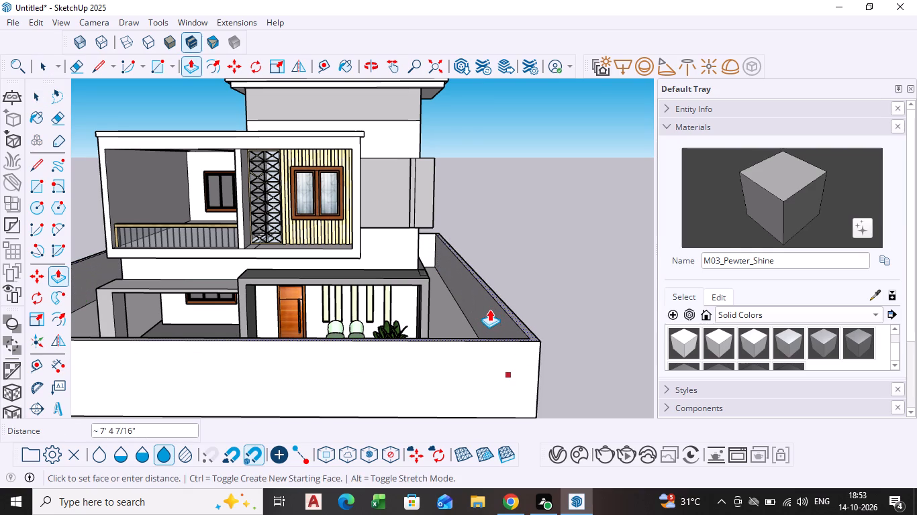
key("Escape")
Undo the 9-inch outline offset and the ground plot rectangle around the house.
scroll(487, 314, "down", 3)
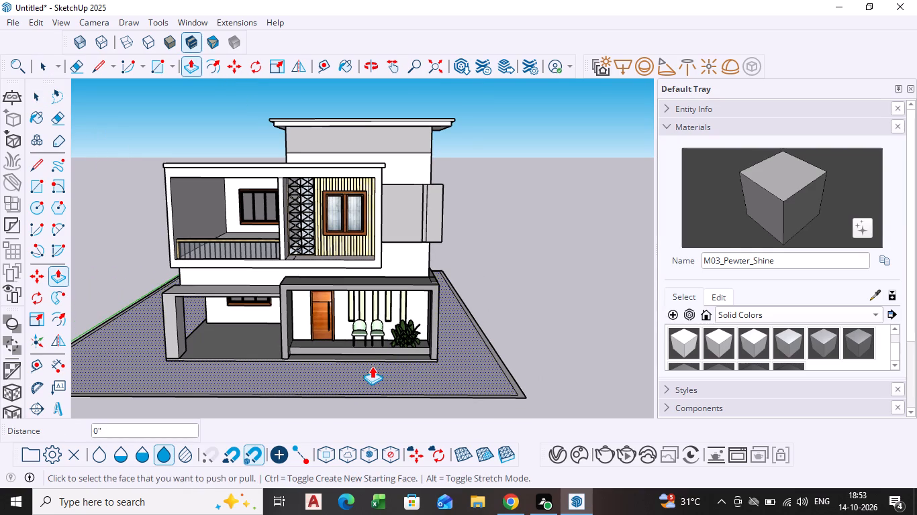
key("ctrl+z")
key("space")
scroll(373, 382, "down", 4)
key("ctrl+z")
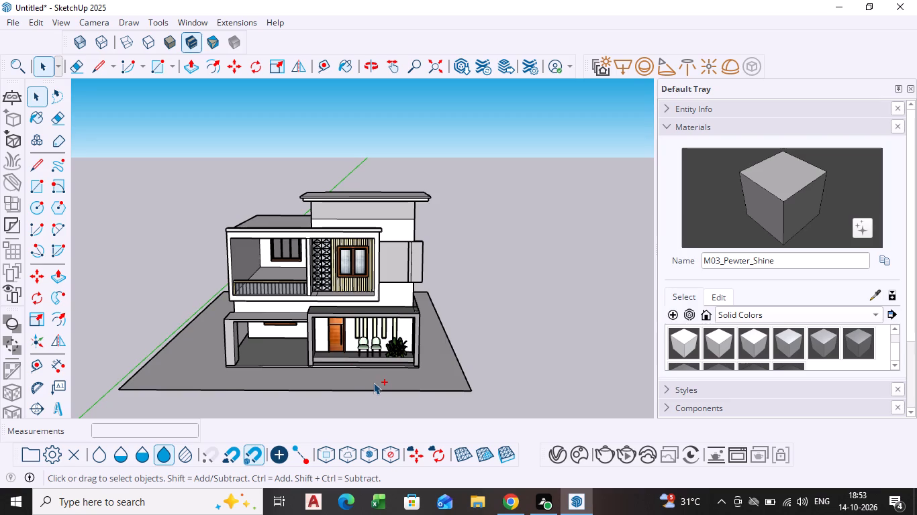
Draw a new ground rectangle about 56' by 97' around the house, with extra ground in front of the facade.
left_click(36, 189)
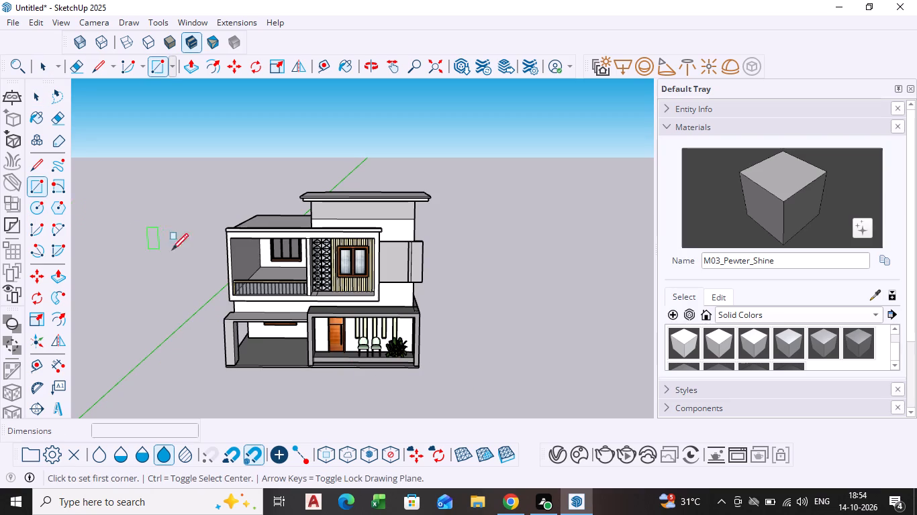
middle_click_drag(218, 276, 294, 260)
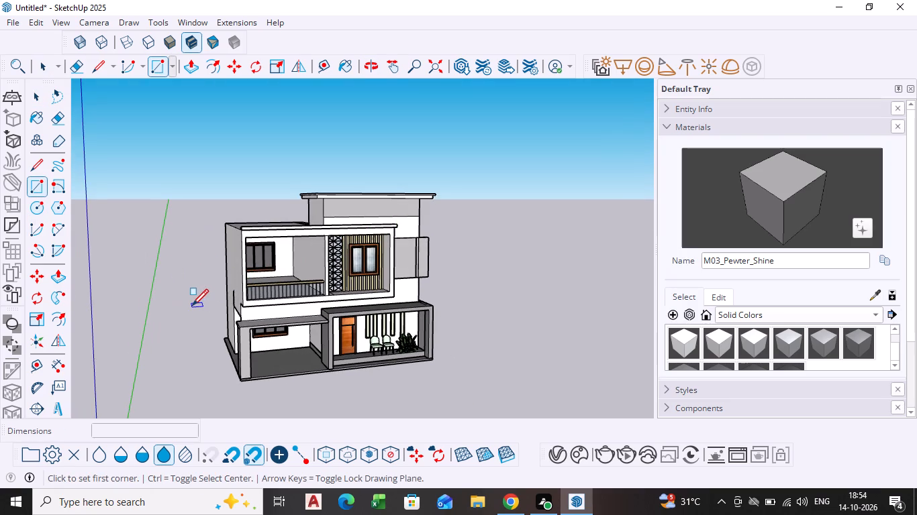
left_click(192, 307)
scroll(383, 384, "down", 3)
middle_click_drag(383, 384, 354, 327)
middle_click_drag(477, 320, 477, 332)
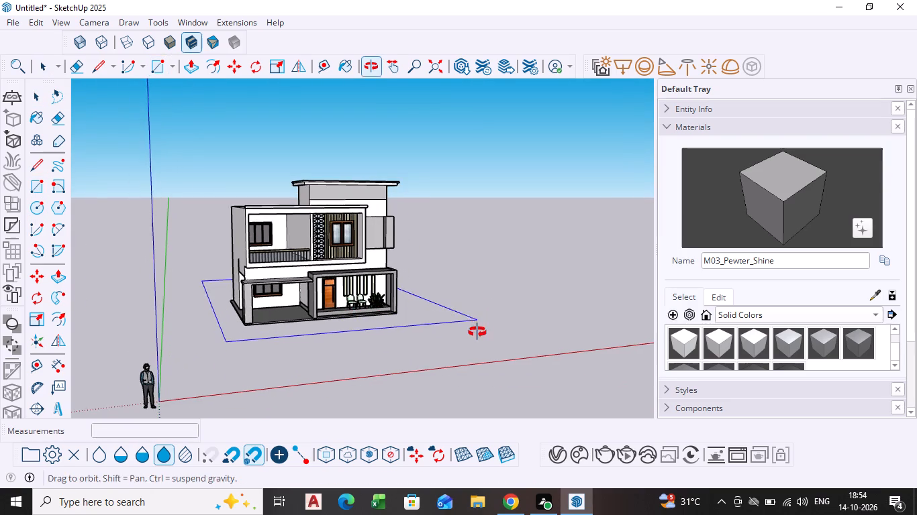
middle_click_drag(477, 332, 477, 348)
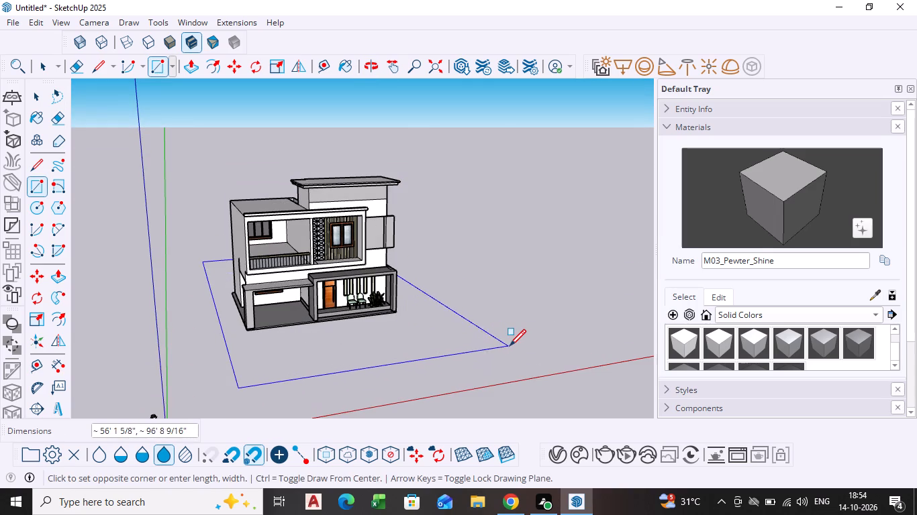
left_click(512, 352)
key("space")
Frame the house's front facade and save the model to the Desktop as "elevation with car".
scroll(527, 281, "down", 1)
middle_click_drag(526, 282, 419, 291)
middle_click_drag(337, 319, 412, 291)
scroll(354, 286, "up", 7)
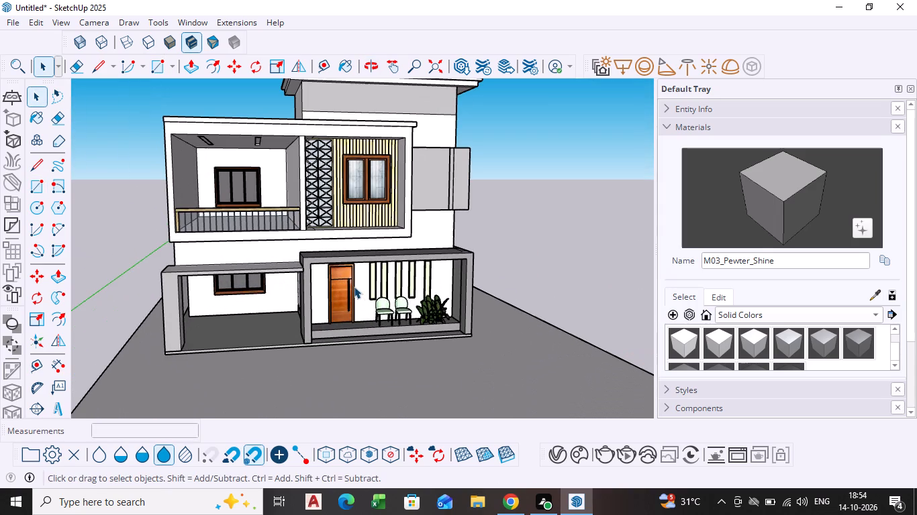
scroll(307, 304, "down", 2)
middle_click(305, 304)
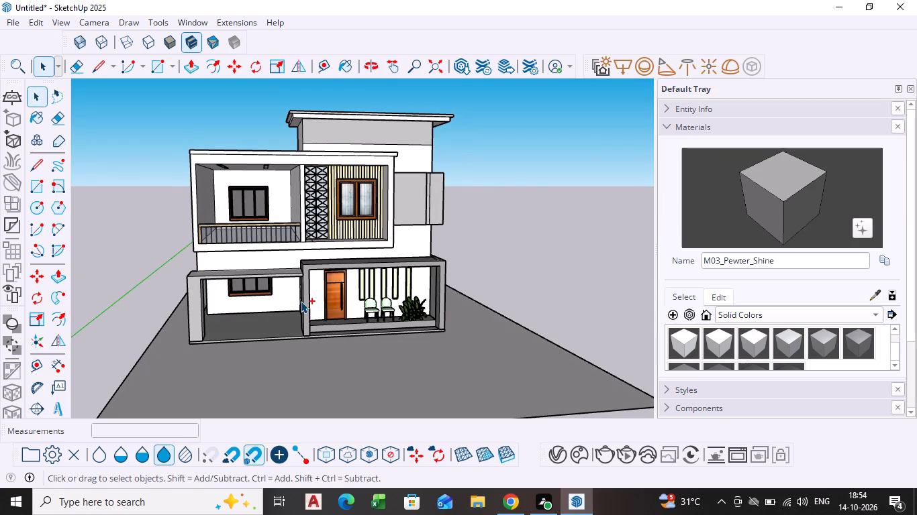
key("ctrl+s")
left_click(397, 355)
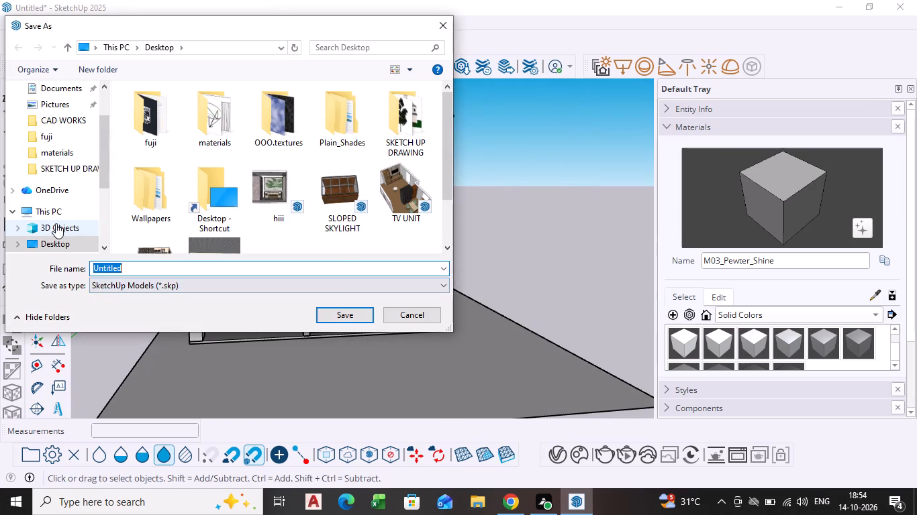
key("BackSpace")
type("car ele")
type("vation e")
key("BackSpace")
type("with car")
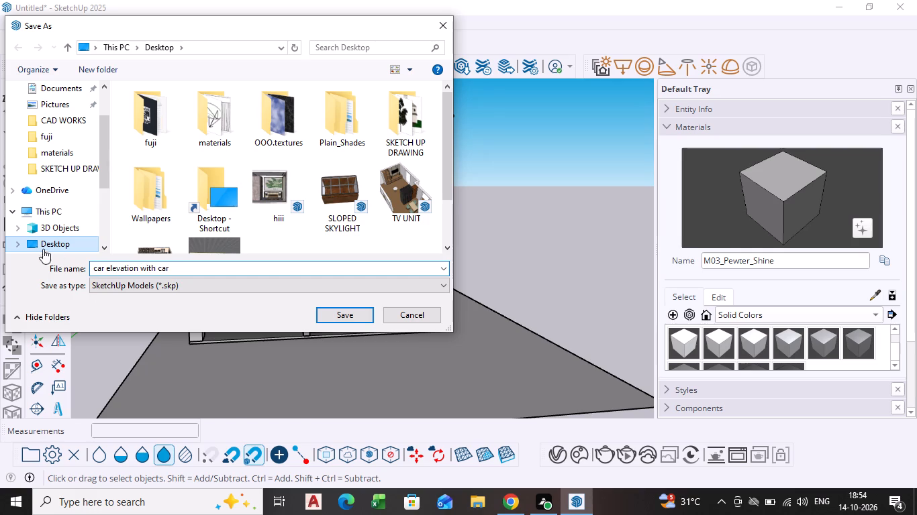
left_click(109, 271)
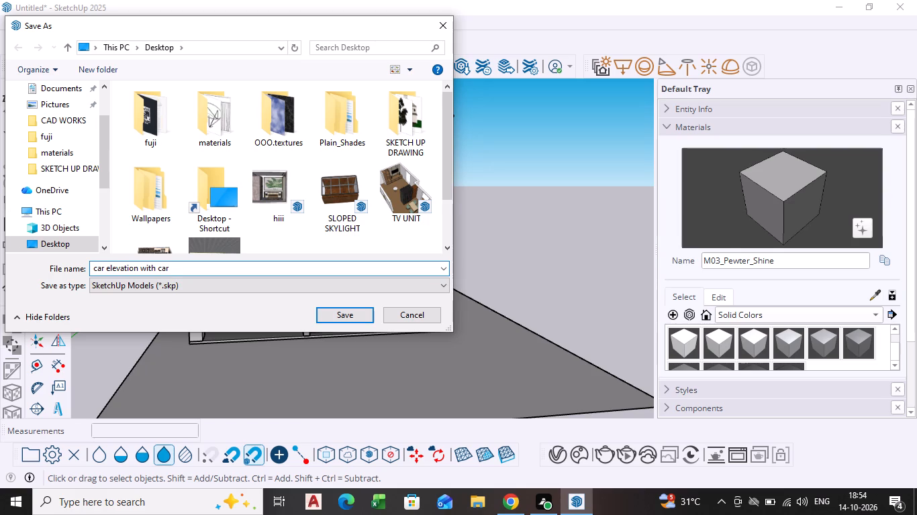
key("BackSpace")
key("BackSpace")
key("BackSpace")
key("BackSpace")
key("BackSpace")
key("BackSpace")
key("BackSpace")
key("BackSpace")
key("BackSpace")
key("BackSpace")
key("BackSpace")
key("BackSpace")
key("e")
left_click(340, 319)
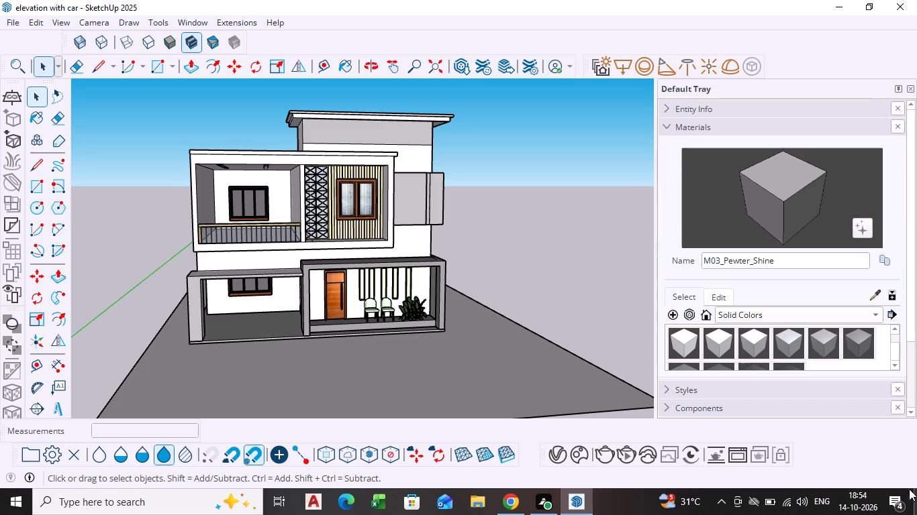
Show the Windows desktop.
left_click(916, 502)
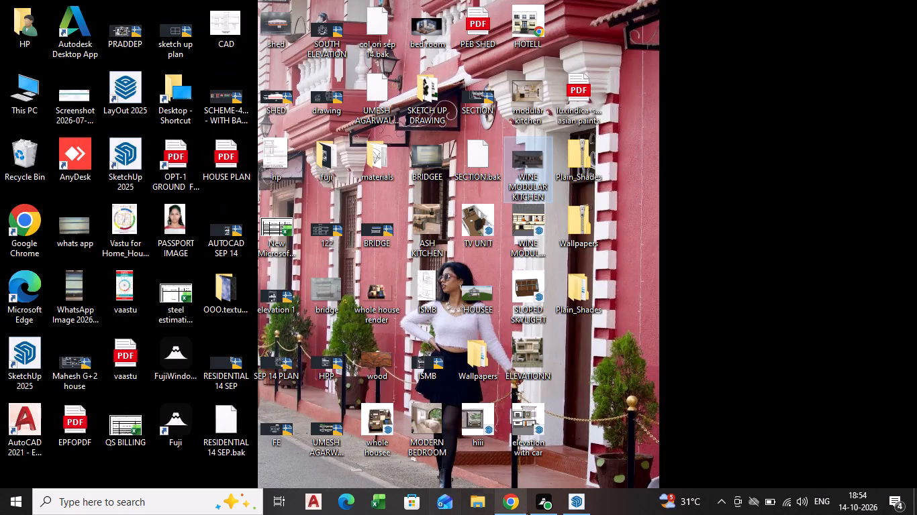
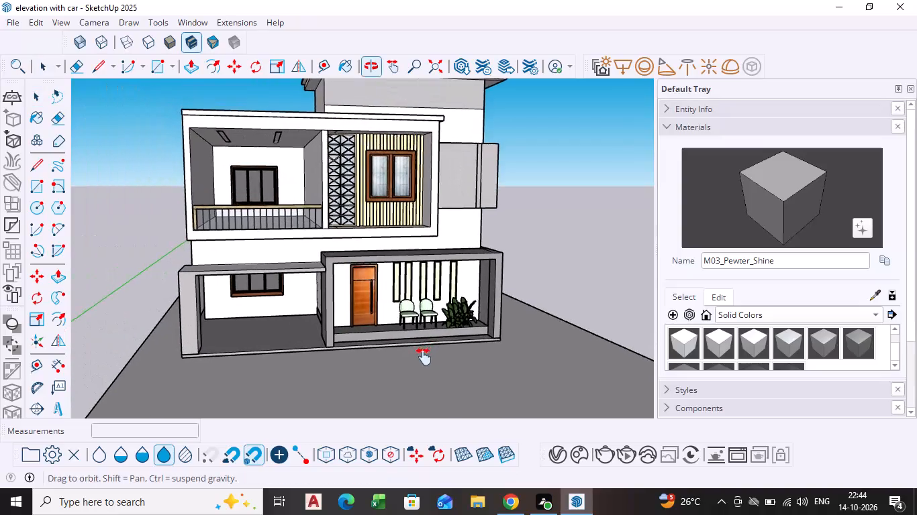
Examine the house front and the surrounding ground plot from a low view and from above.
scroll(346, 277, "down", 1)
middle_click_drag(345, 278, 346, 278)
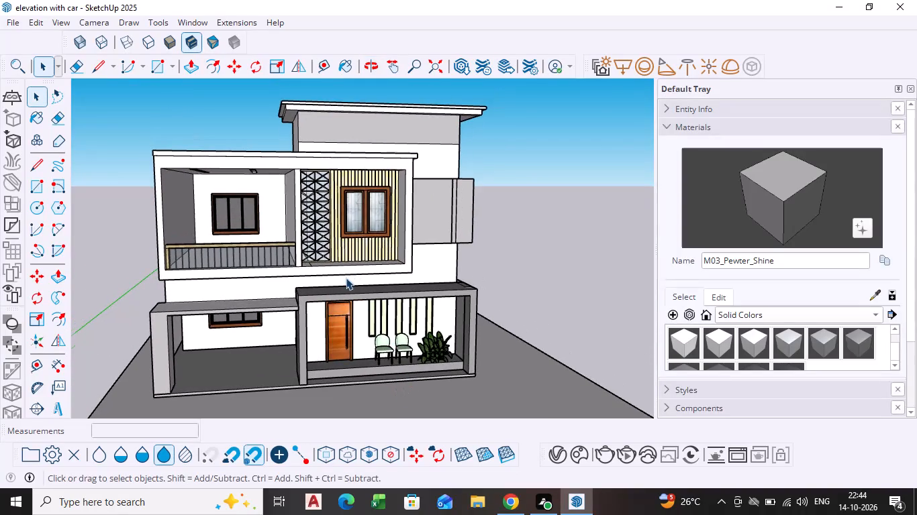
middle_click_drag(346, 278, 334, 289)
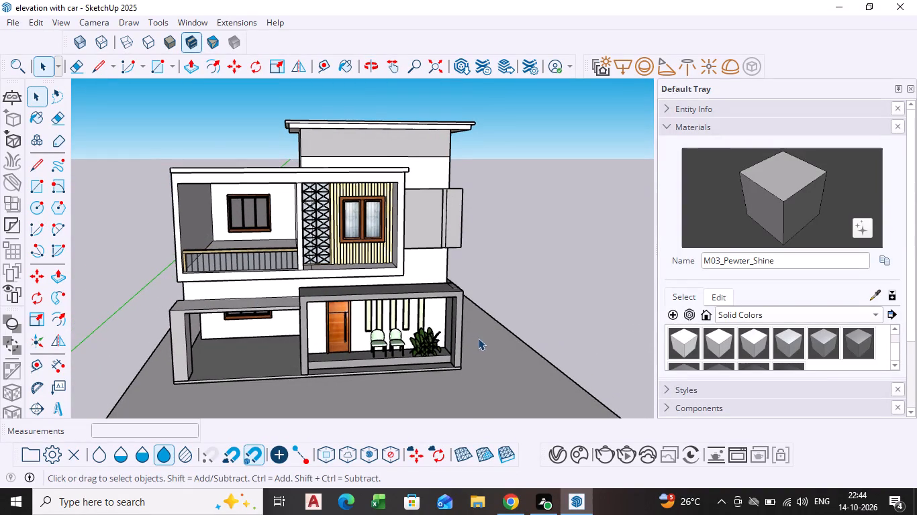
middle_click_drag(338, 367, 328, 308)
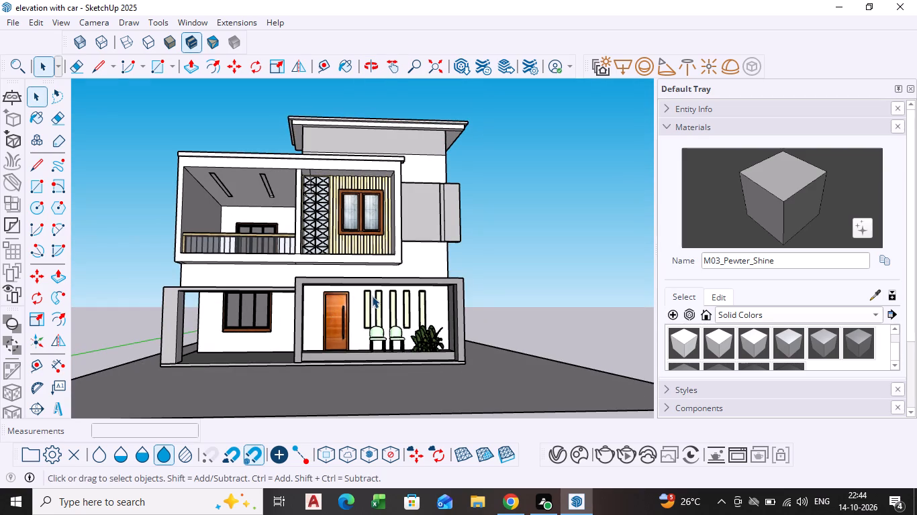
scroll(375, 295, "down", 1)
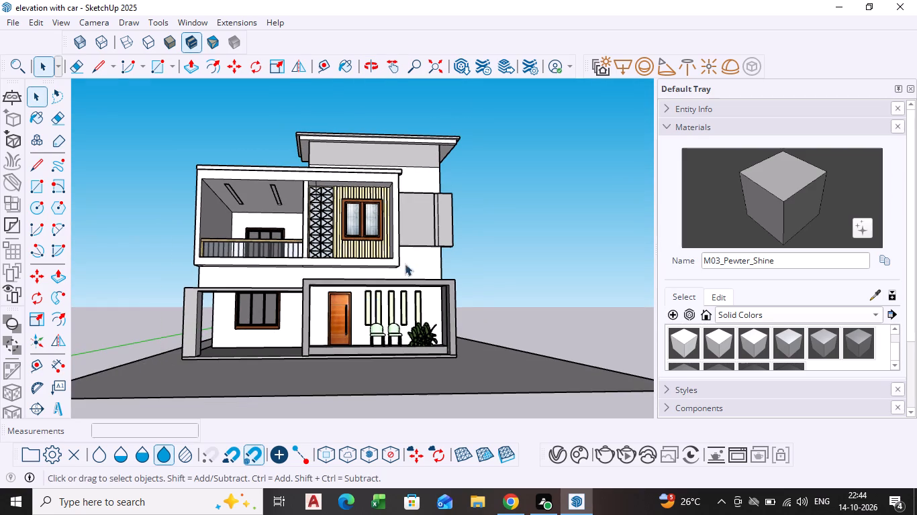
scroll(391, 261, "down", 2)
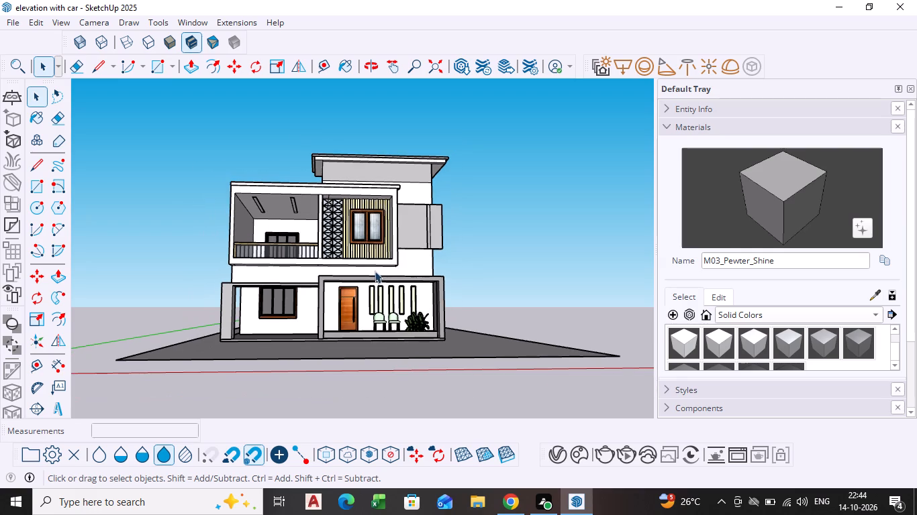
middle_click_drag(364, 283, 358, 390)
scroll(360, 382, "down", 1)
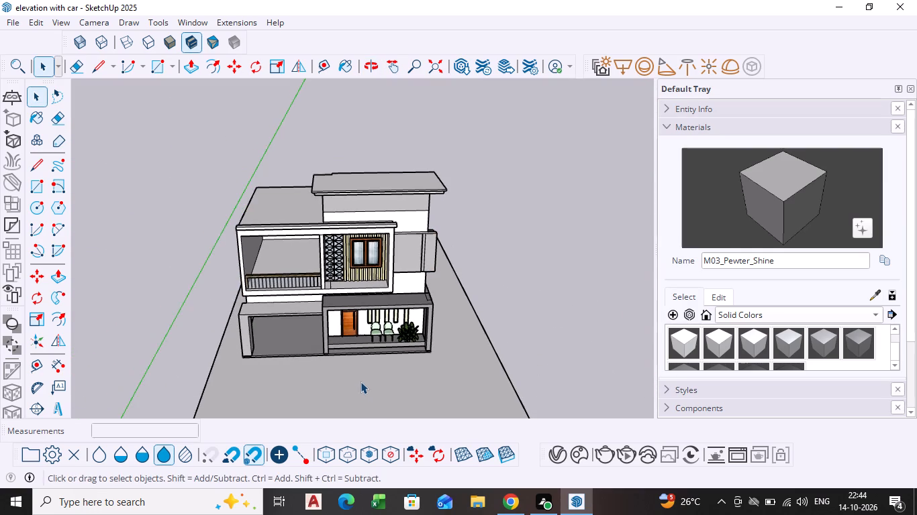
middle_click_drag(360, 382, 361, 327)
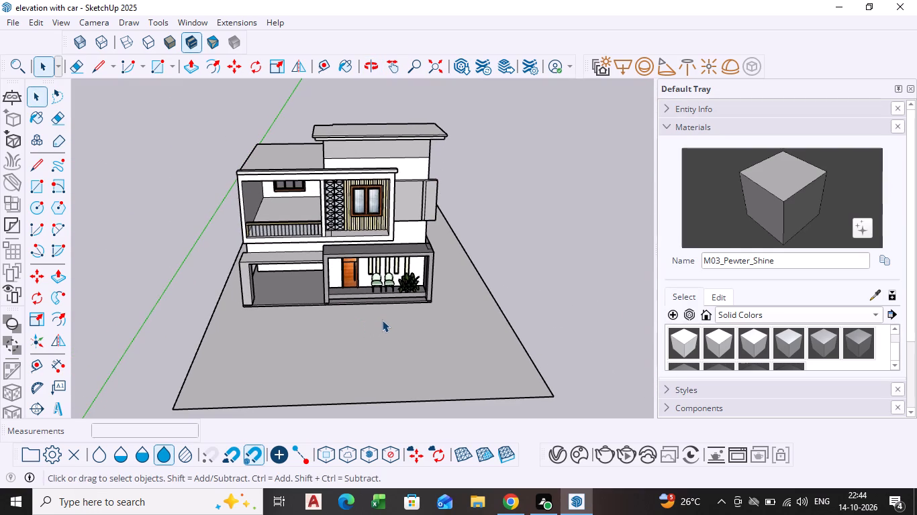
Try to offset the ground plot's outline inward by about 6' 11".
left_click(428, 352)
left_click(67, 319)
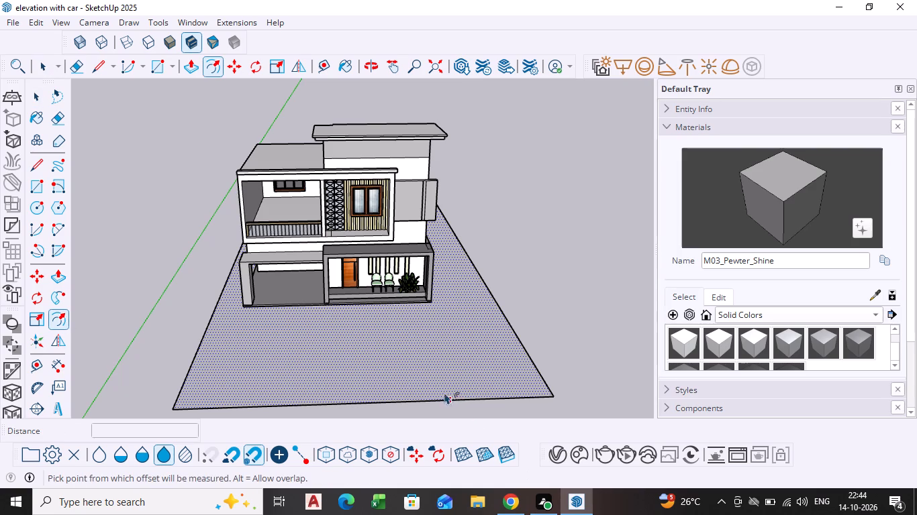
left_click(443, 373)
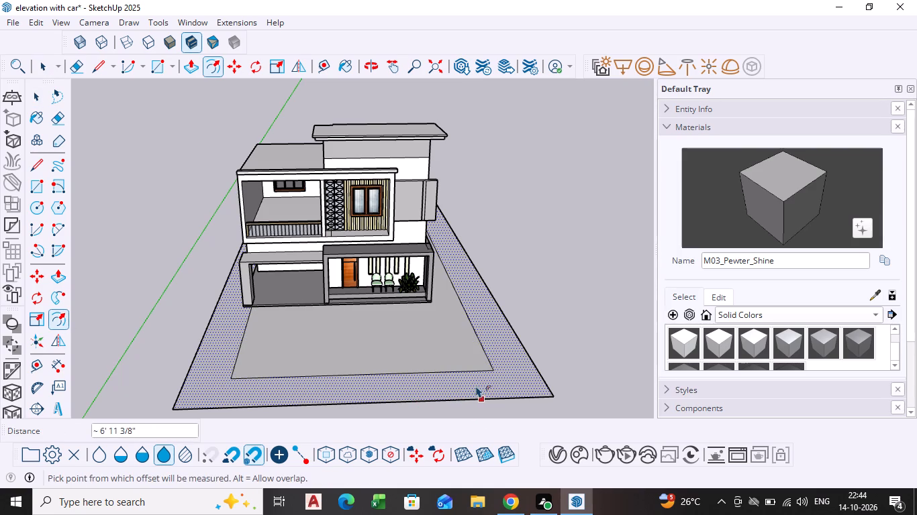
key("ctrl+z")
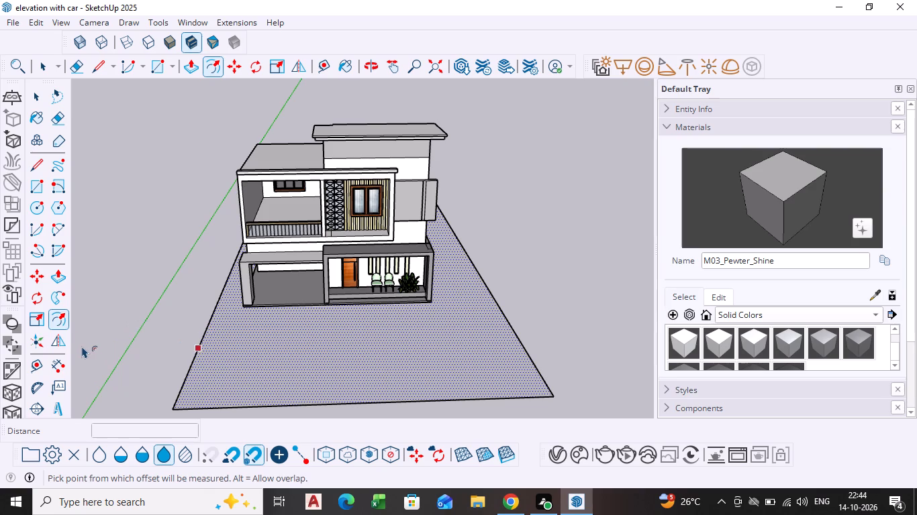
Offset the ground plot's outline inward by 9 inches to form a narrow border strip.
left_click(64, 317)
left_click(250, 374)
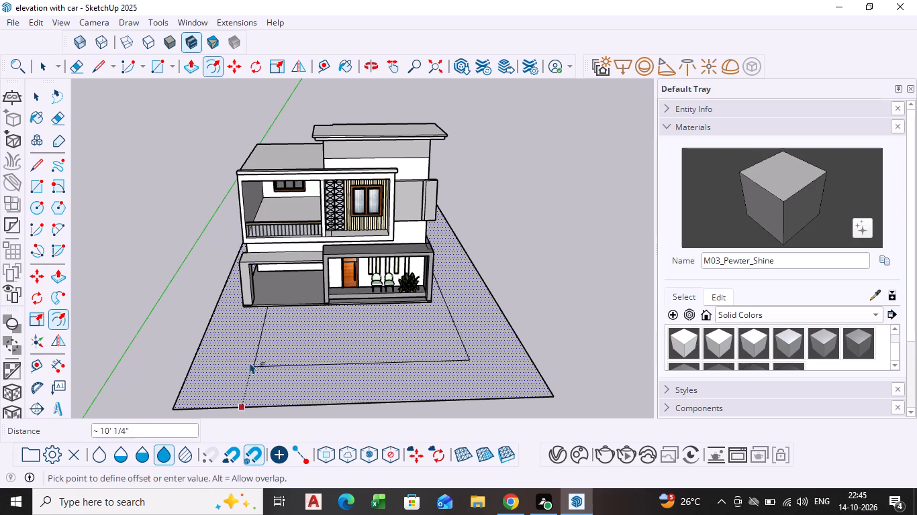
key("9")
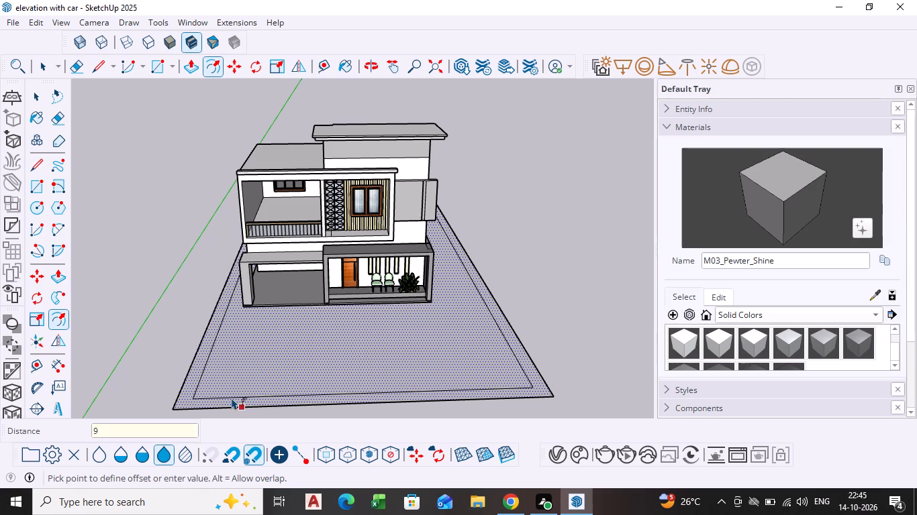
key("Return")
key("space")
Draw a rectangle about 7' 2" by 3' 9" on the ground in front of the carport's outer column.
scroll(417, 365, "up", 1)
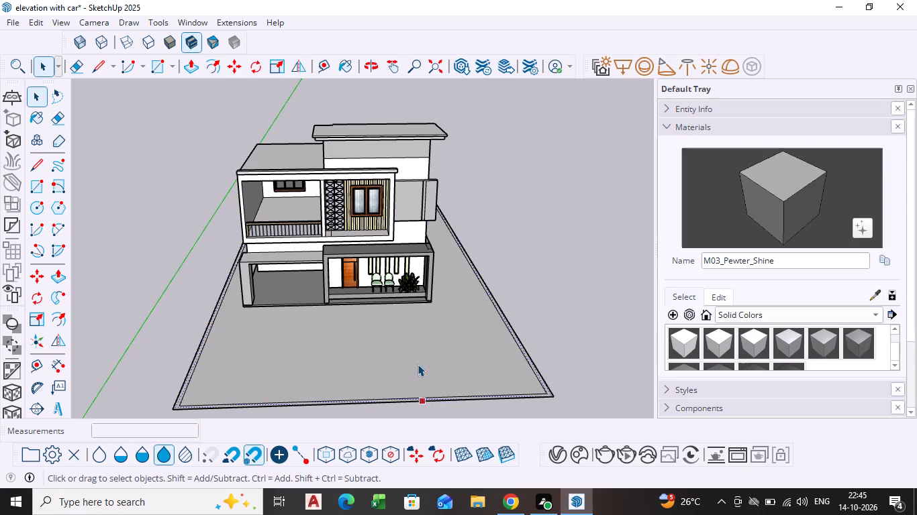
scroll(418, 364, "up", 1)
scroll(401, 368, "down", 3)
middle_click_drag(363, 373, 331, 306, "shift")
scroll(332, 306, "down", 1, "shift")
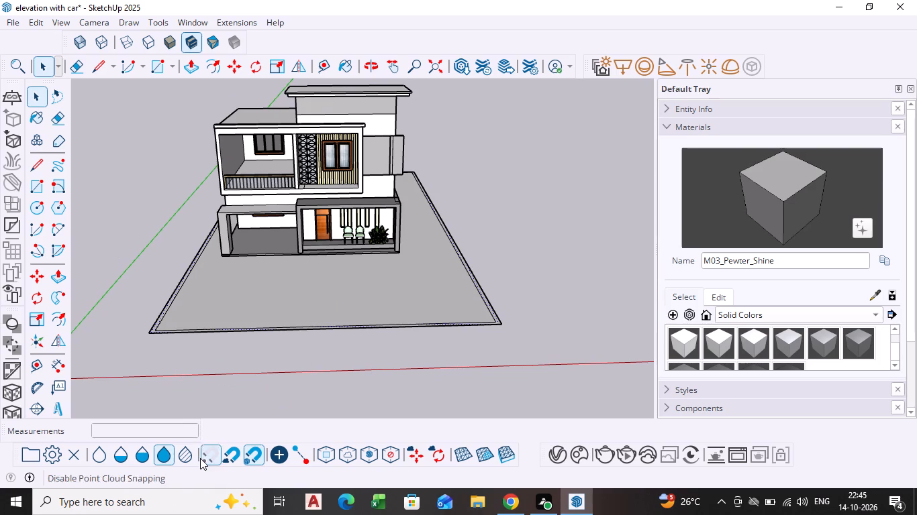
scroll(192, 352, "up", 5)
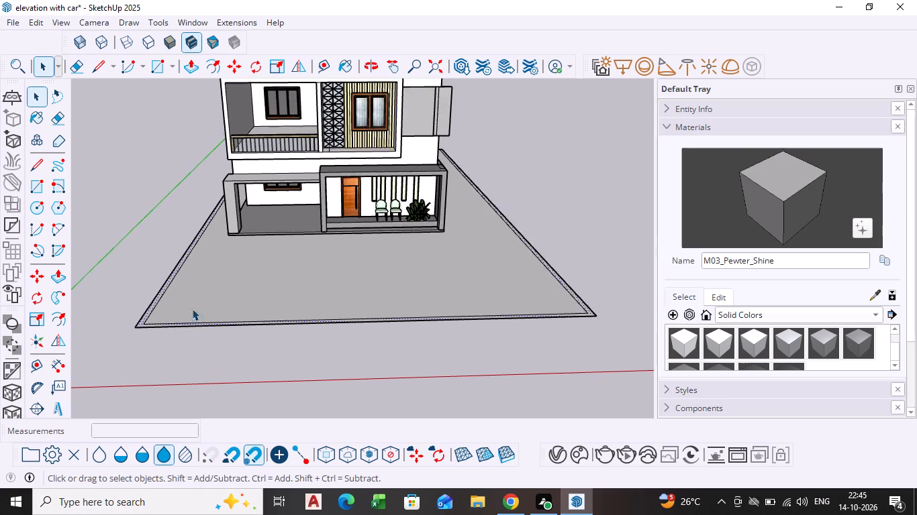
scroll(192, 308, "up", 2)
scroll(187, 294, "down", 1)
middle_click_drag(187, 297, 179, 336, "shift")
left_click(185, 310)
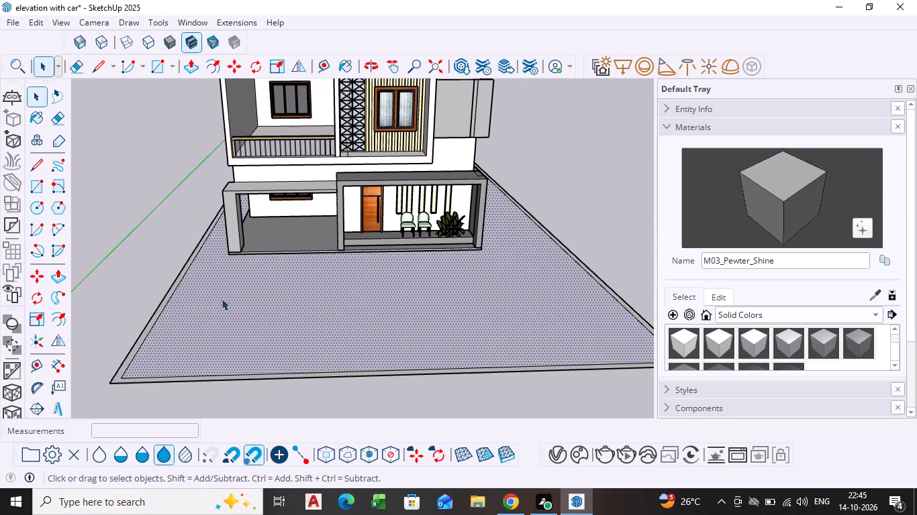
middle_click_drag(230, 300, 250, 345)
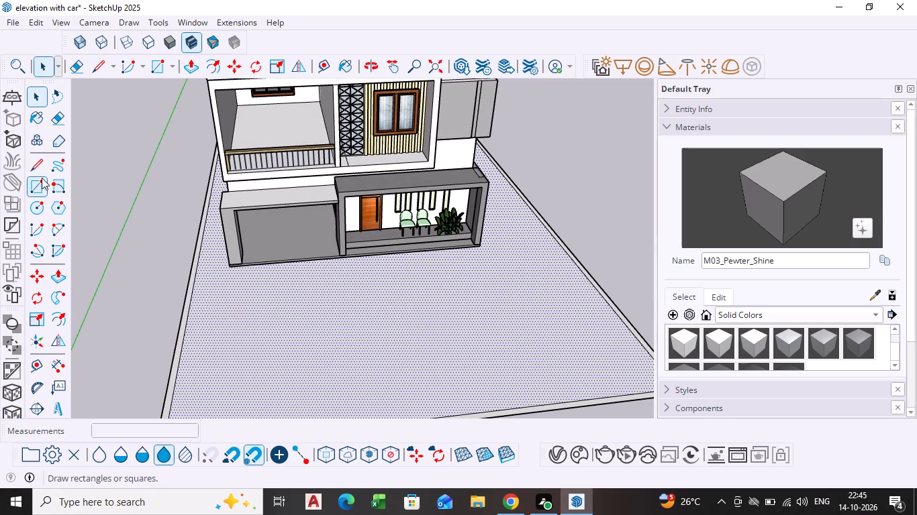
left_click(29, 182)
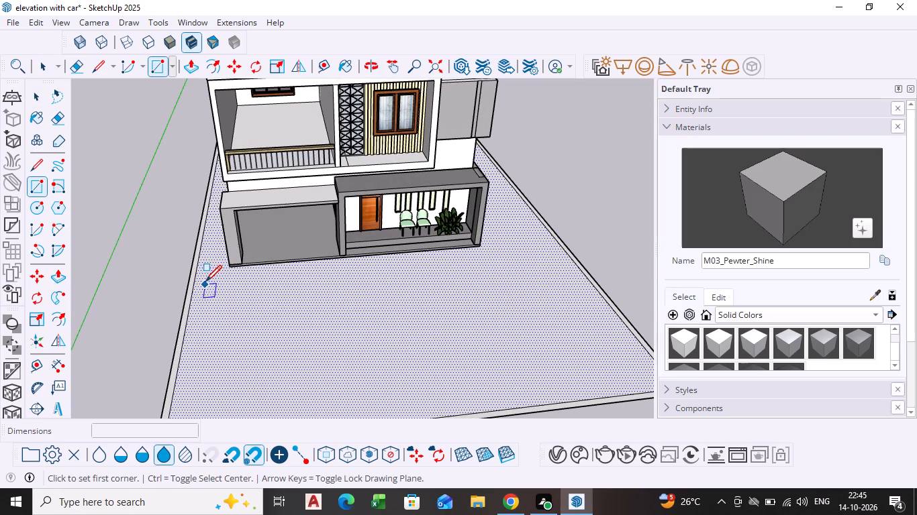
scroll(207, 278, "up", 9)
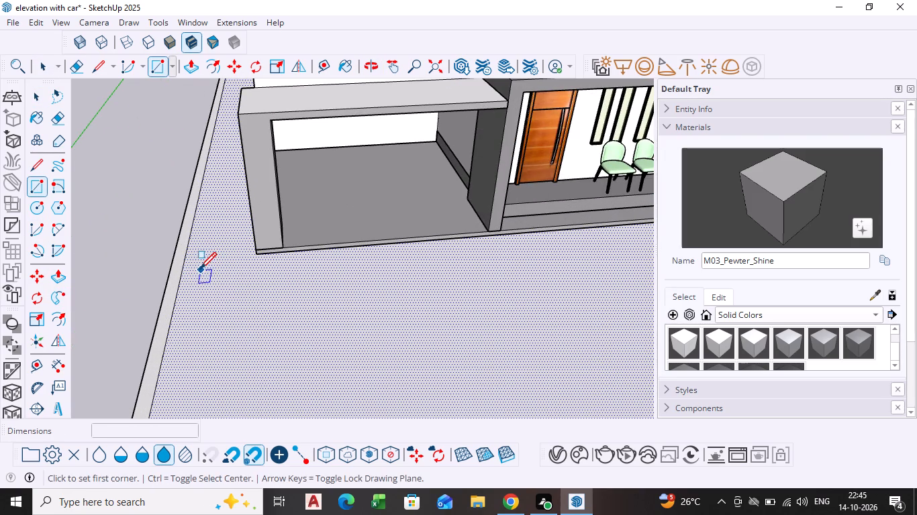
left_click(200, 270)
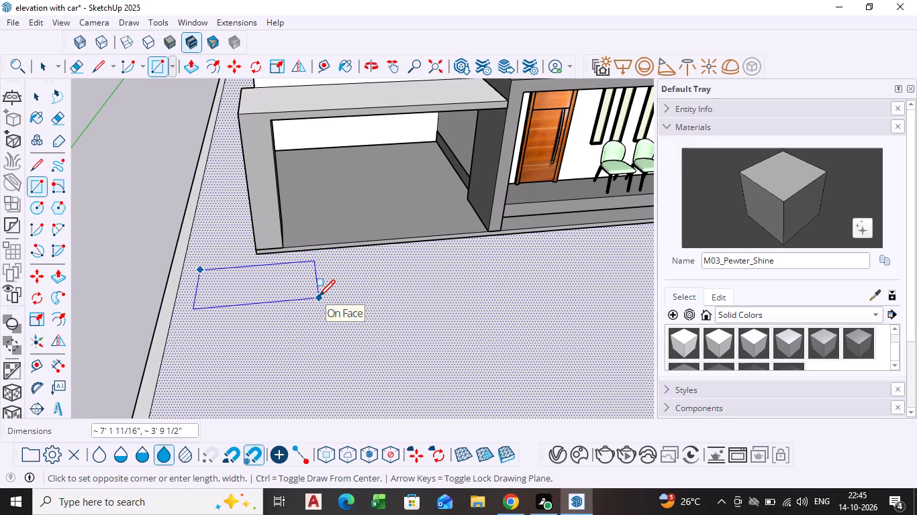
left_click(319, 298)
Copy the small ground rectangle about 14' 3" sideways along the house front, towards the entrance porch.
scroll(316, 310, "down", 17)
middle_click_drag(293, 342, 262, 324, "shift")
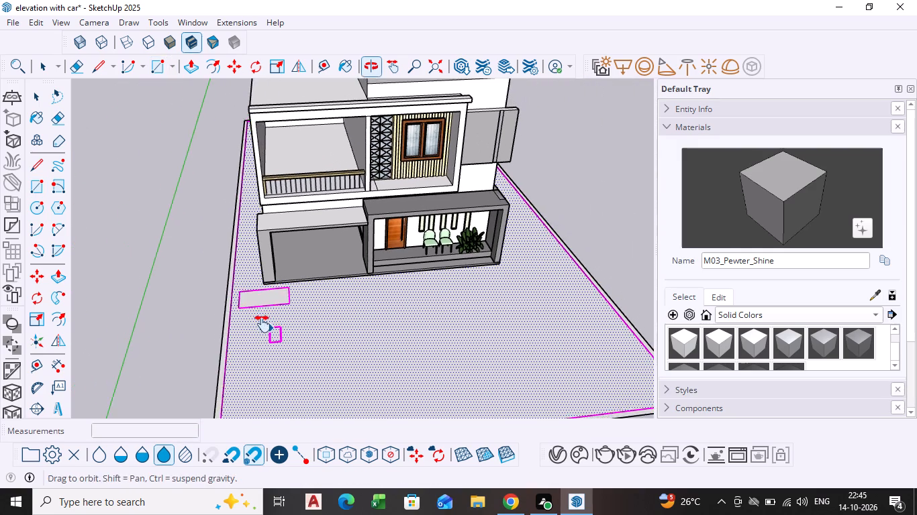
middle_click_drag(262, 324, 261, 323, "shift")
key("space")
left_click(267, 299)
left_click(270, 288)
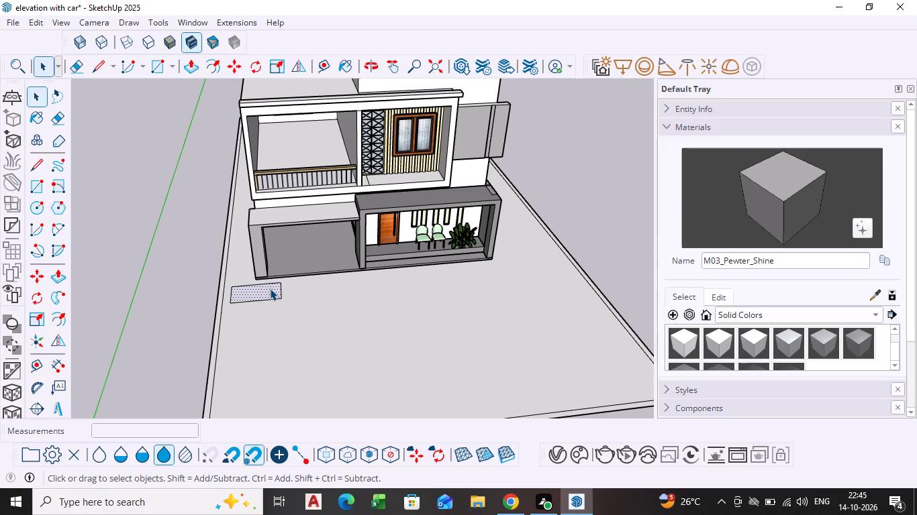
key("m")
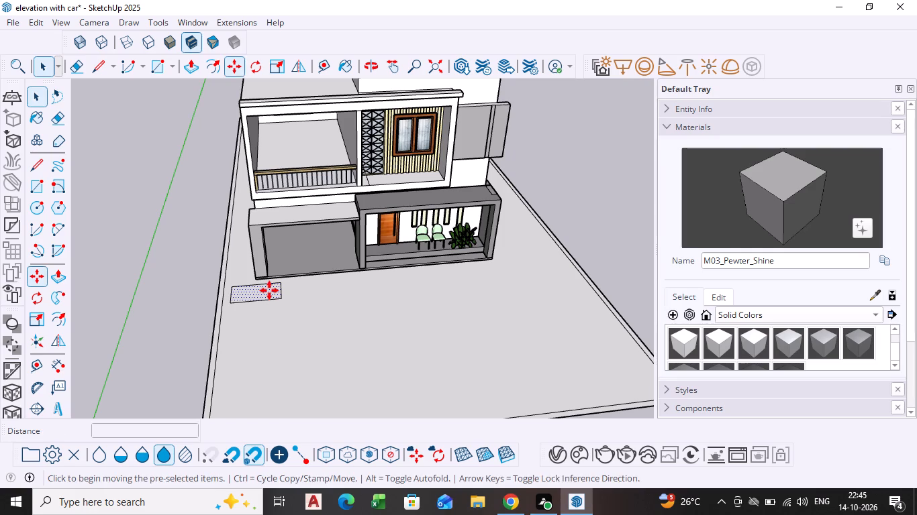
left_click(269, 290)
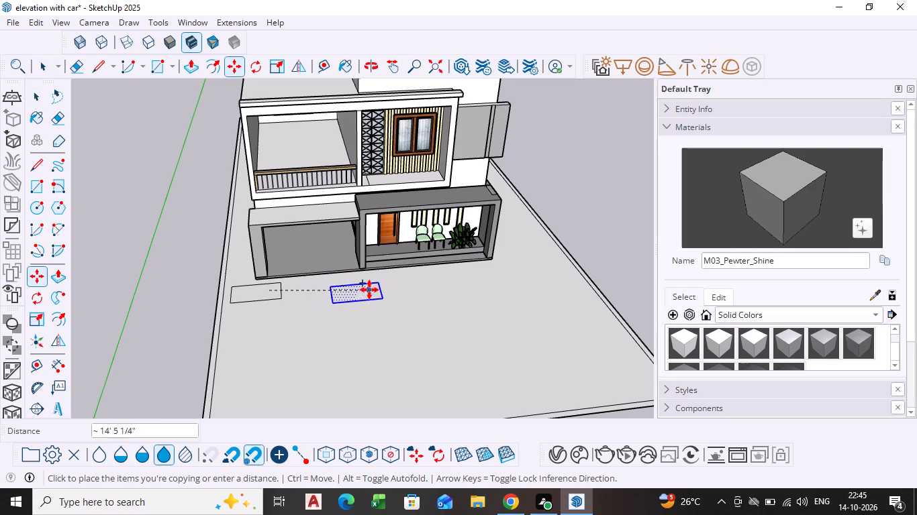
left_click(367, 284)
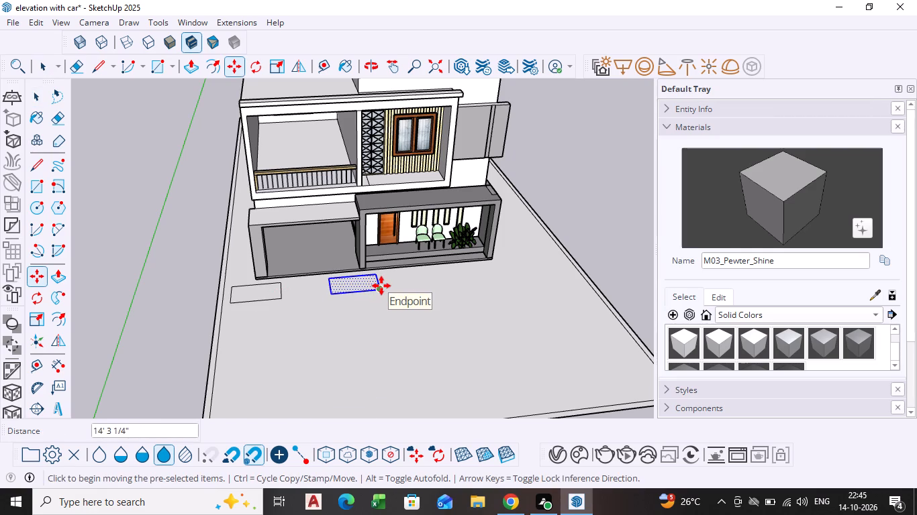
key("space")
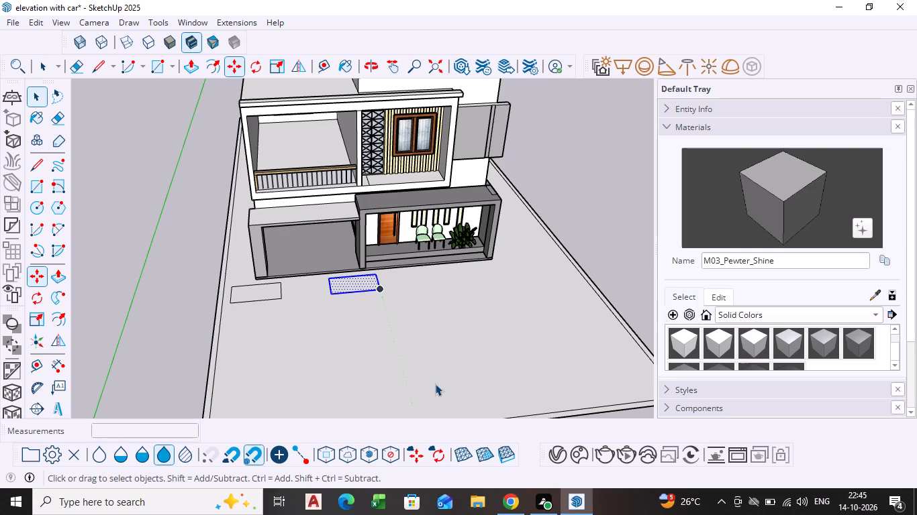
Move the copied rectangle about 3' 6" back towards the original rectangle.
scroll(395, 304, "down", 3)
middle_click_drag(397, 304, 280, 343)
scroll(396, 304, "down", 1, "shift")
scroll(279, 339, "up", 4)
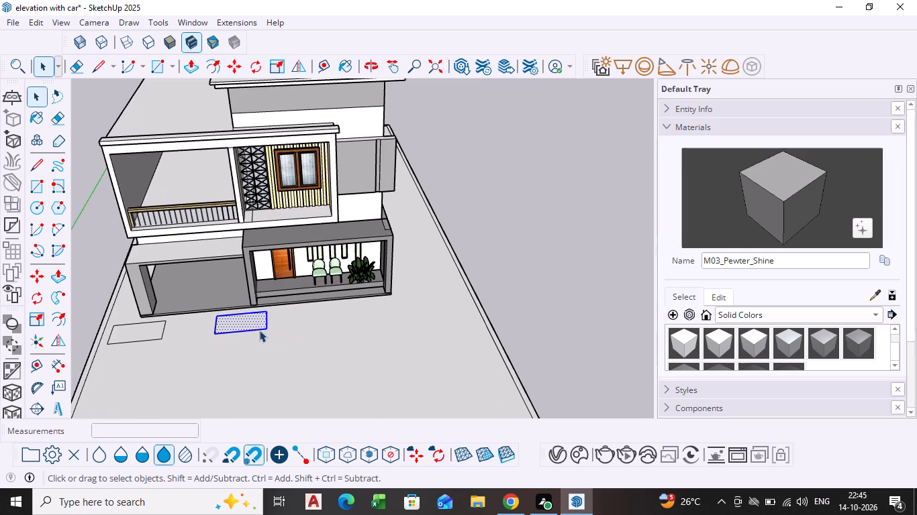
scroll(235, 323, "up", 2)
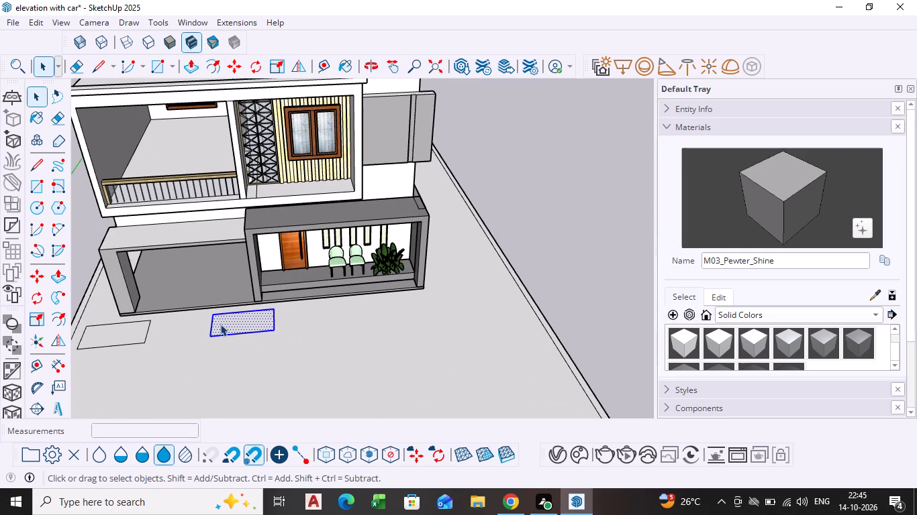
left_click(220, 324)
key("m")
left_click(215, 330)
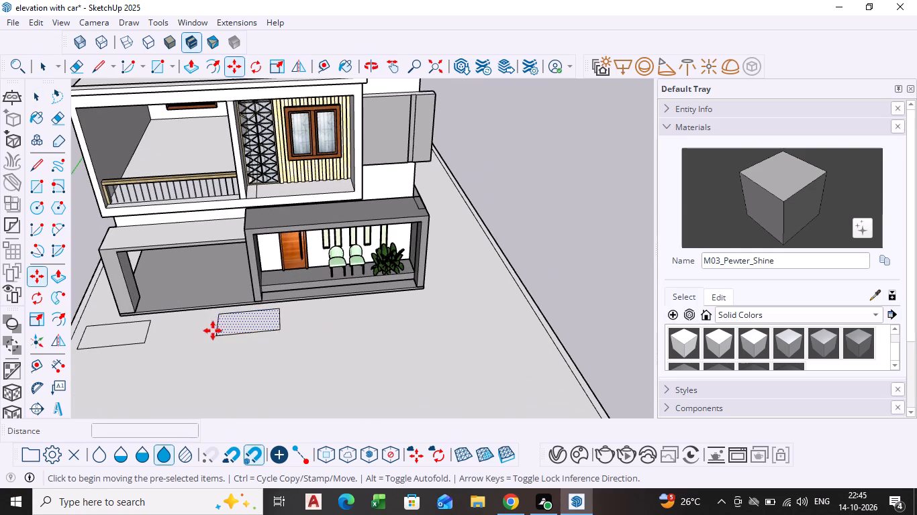
left_click(178, 336)
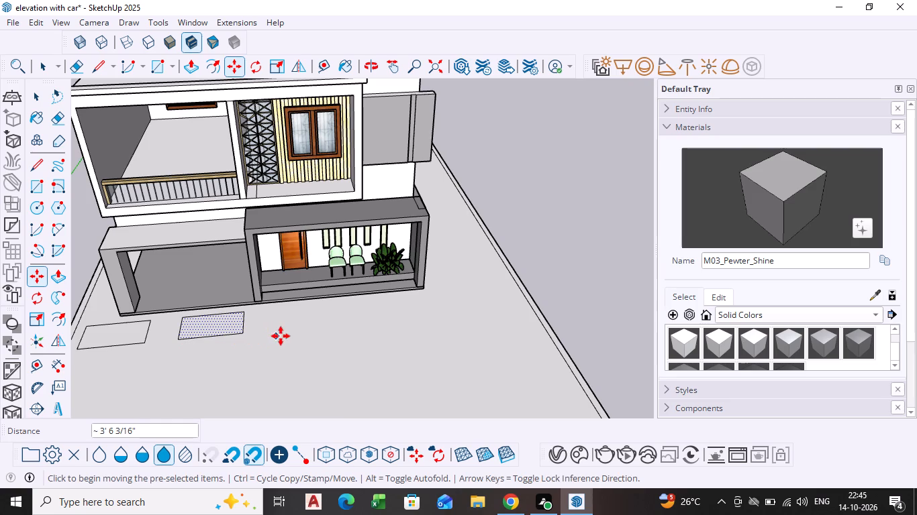
key("space")
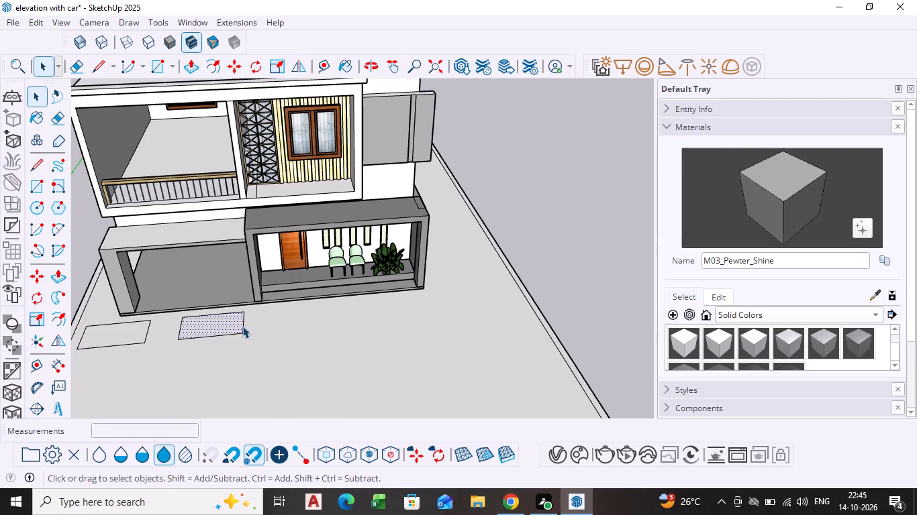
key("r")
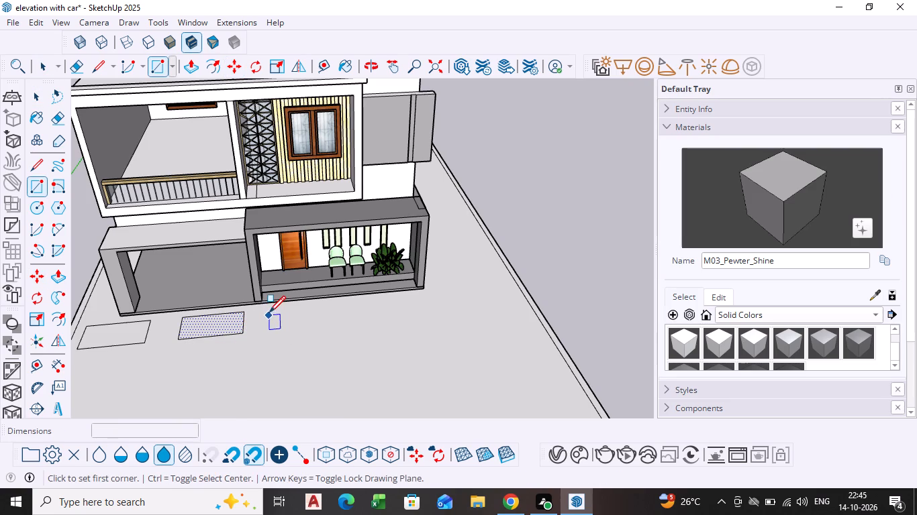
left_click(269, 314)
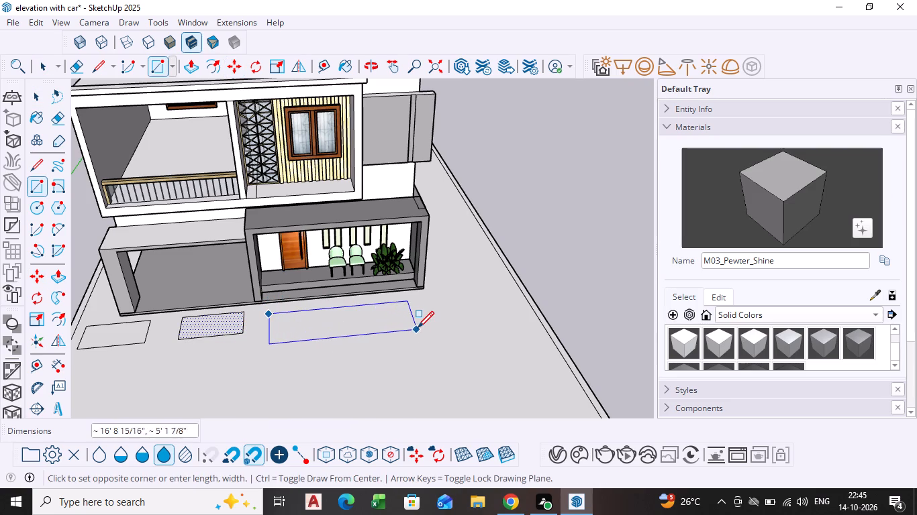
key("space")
Copy the second small ground rectangle sideways along the house front, placing the copy in front of the entrance porch's chairs and plant.
scroll(218, 312, "down", 1)
middle_click_drag(218, 312, 218, 328, "shift")
scroll(214, 349, "up", 3)
left_click(211, 338)
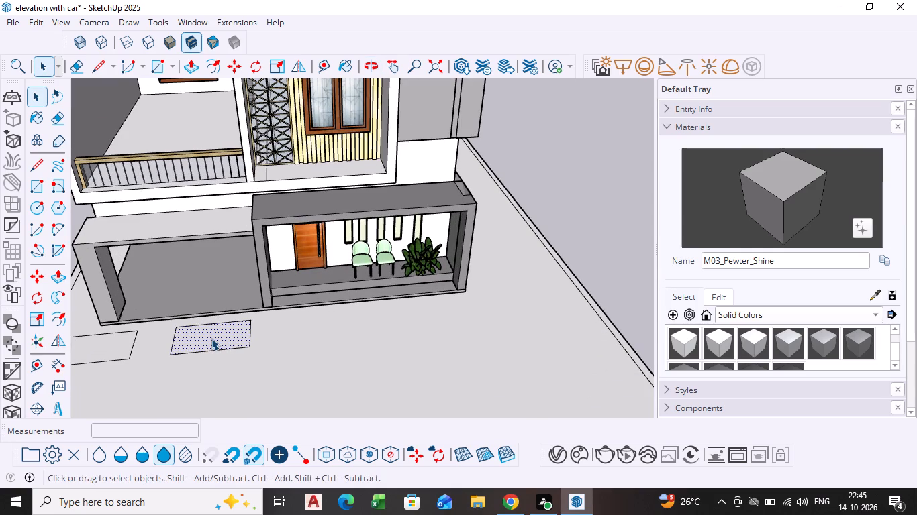
key("m")
left_click(211, 337)
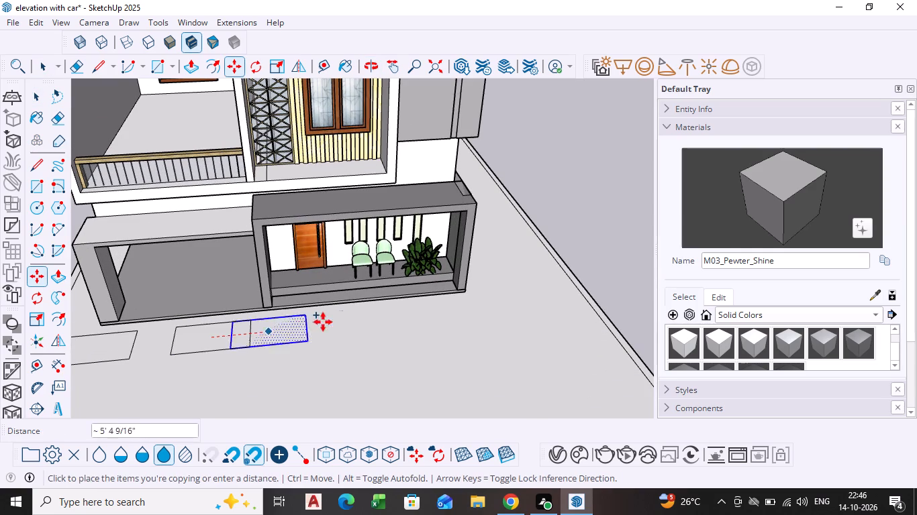
left_click(396, 321)
key("space")
Lengthen the middle ground rectangle by moving its short end edge sideways towards the rectangle in front of the porch.
scroll(268, 344, "up", 4)
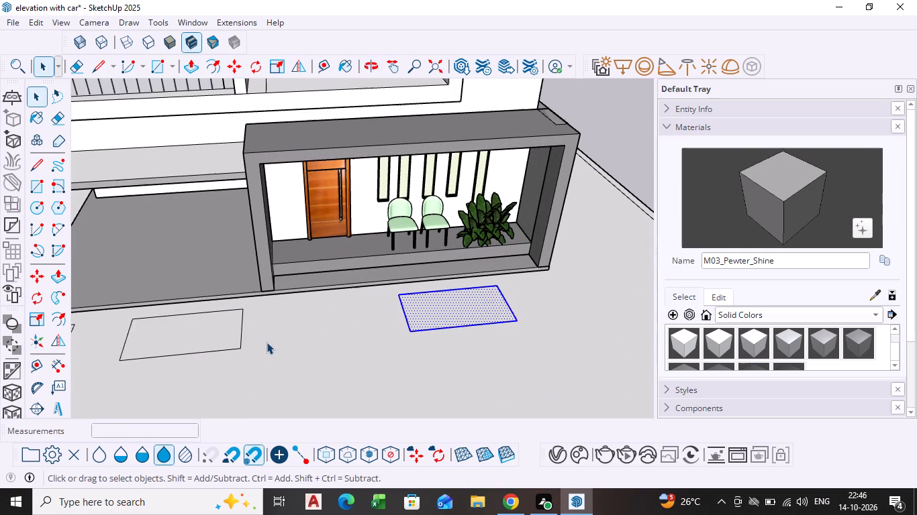
left_click(242, 334)
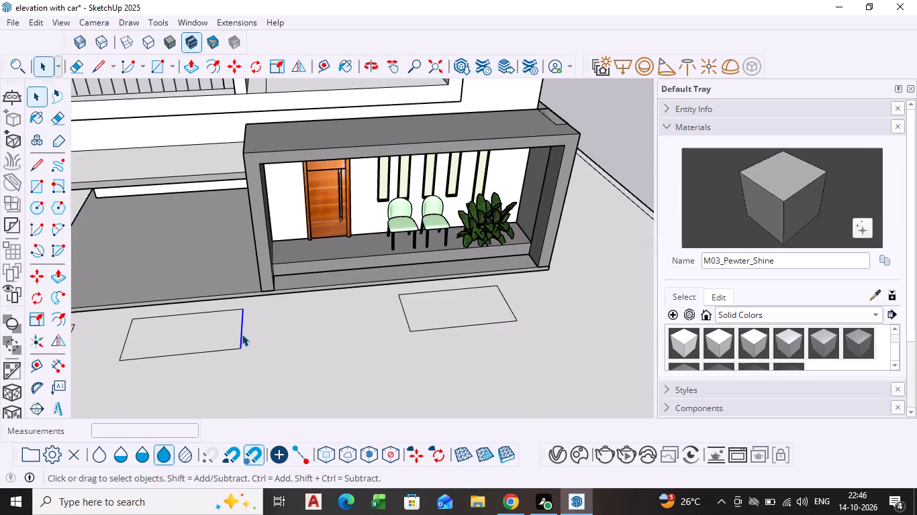
key("m")
left_click(242, 334)
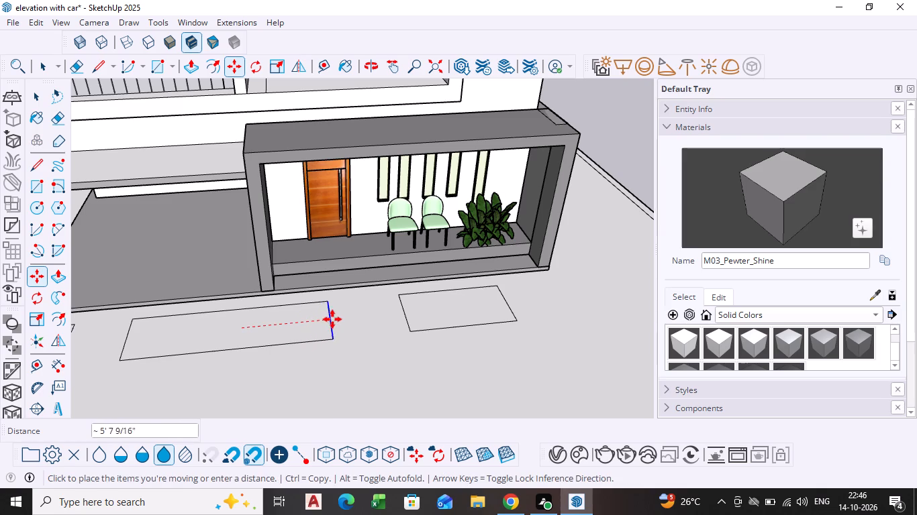
left_click(356, 314)
scroll(365, 331, "down", 8)
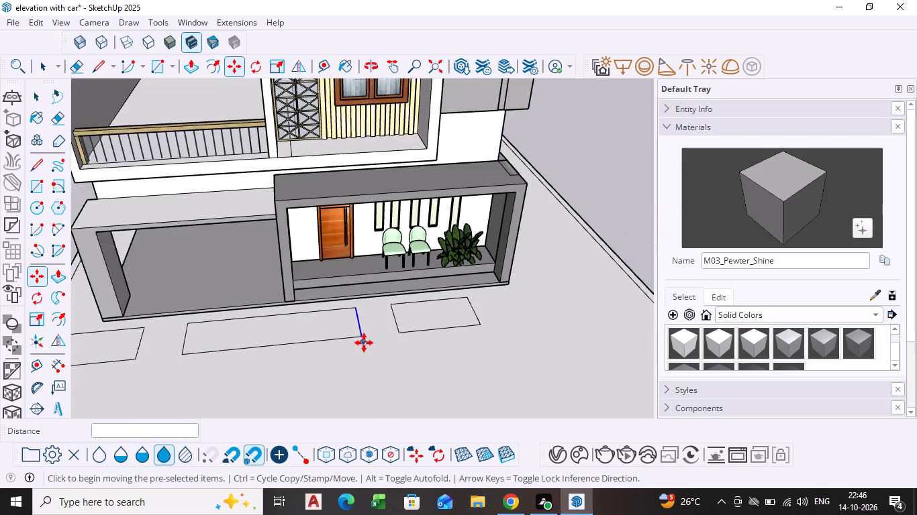
scroll(364, 343, "down", 3)
key("space")
Copy the small rectangle in front of the porch about 10' 4" sideways, past the porch's outer corner.
left_click(431, 323)
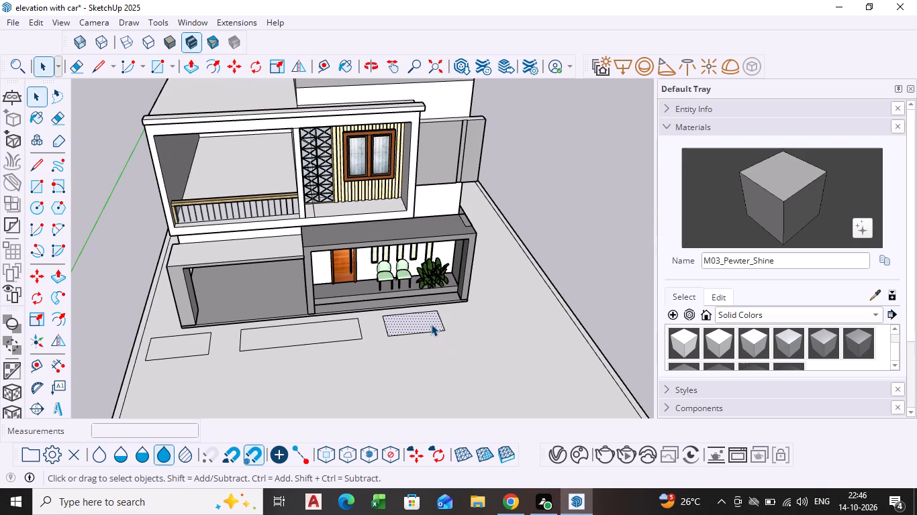
scroll(426, 420, "down", 2)
middle_click_drag(446, 380, 346, 398)
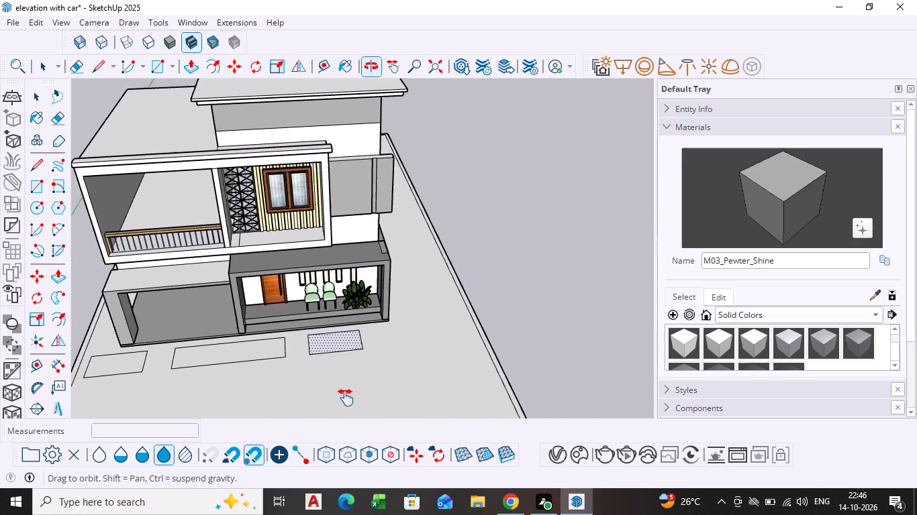
middle_click_drag(346, 398, 346, 396)
scroll(381, 334, "up", 5)
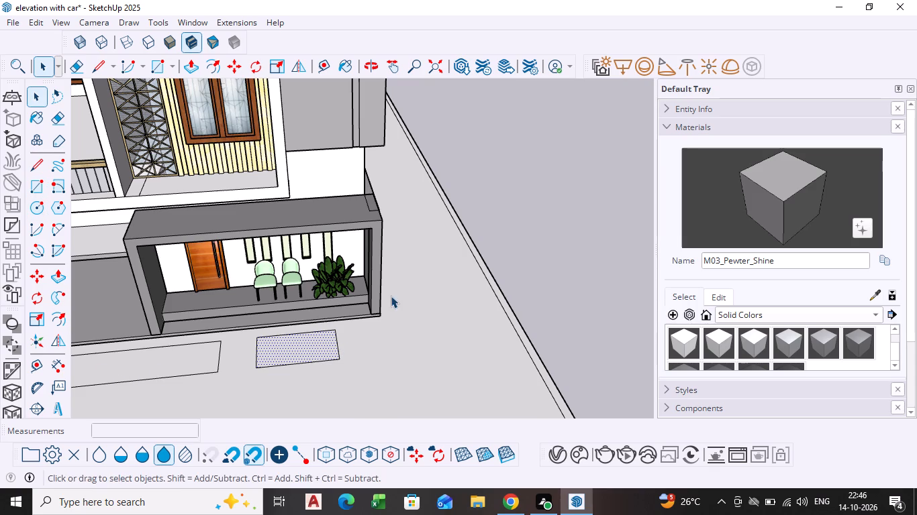
left_click(293, 336)
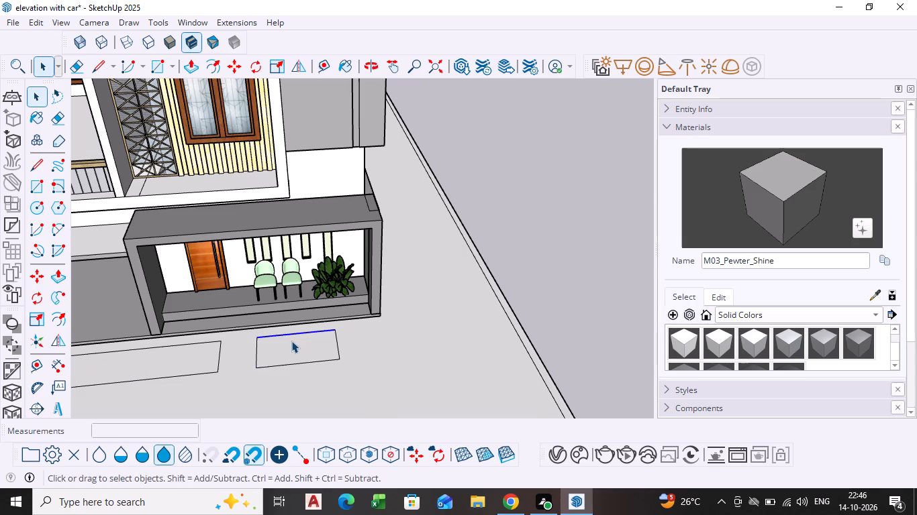
left_click(291, 351)
key("m")
left_click(291, 351)
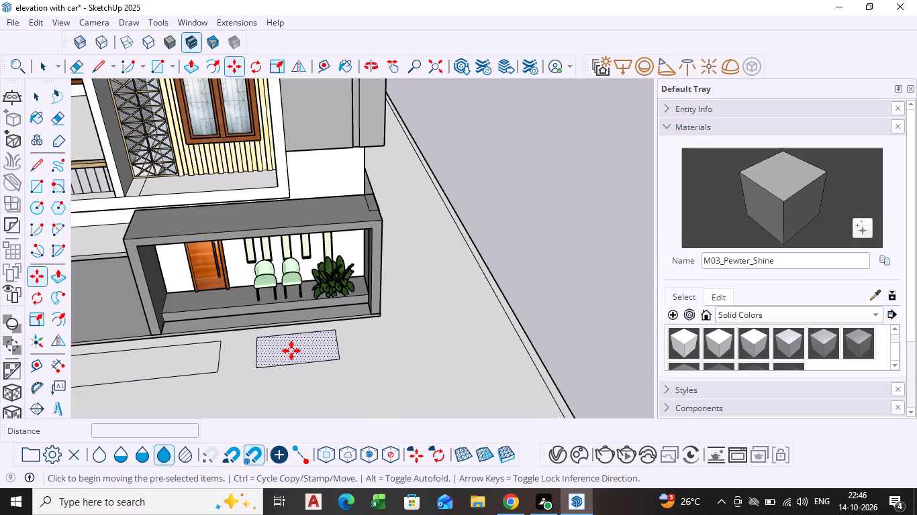
left_click(406, 339)
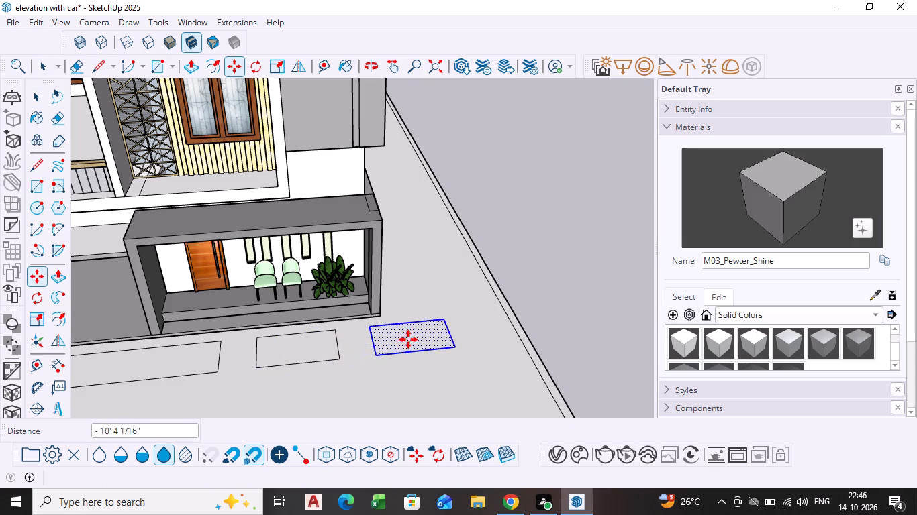
scroll(458, 339, "up", 4)
key("space")
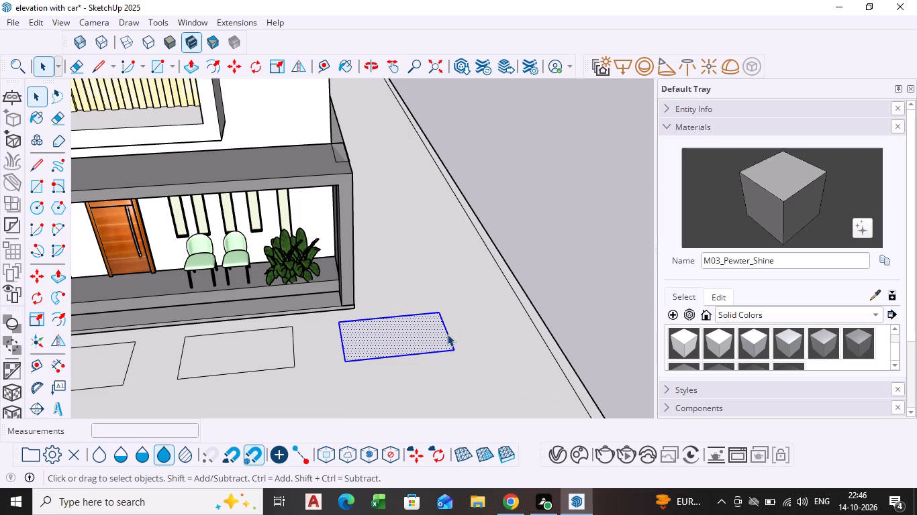
Lengthen the outermost rectangle beyond the porch by moving its outer short edge towards the plot border.
left_click(448, 333)
key("m")
left_click(448, 333)
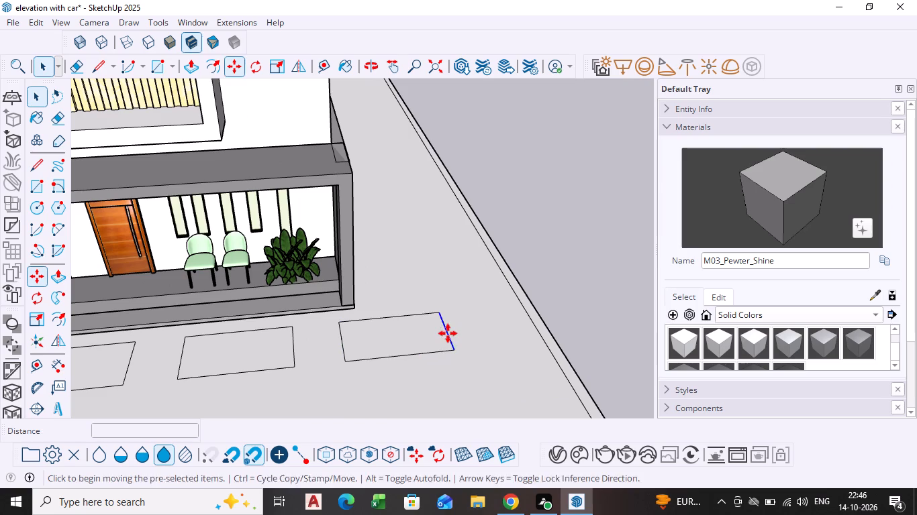
left_click(477, 329)
key("space")
Copy the first rectangle by the carport's outer column about 6' 2" away from the house, starting a second row.
scroll(378, 350, "down", 13)
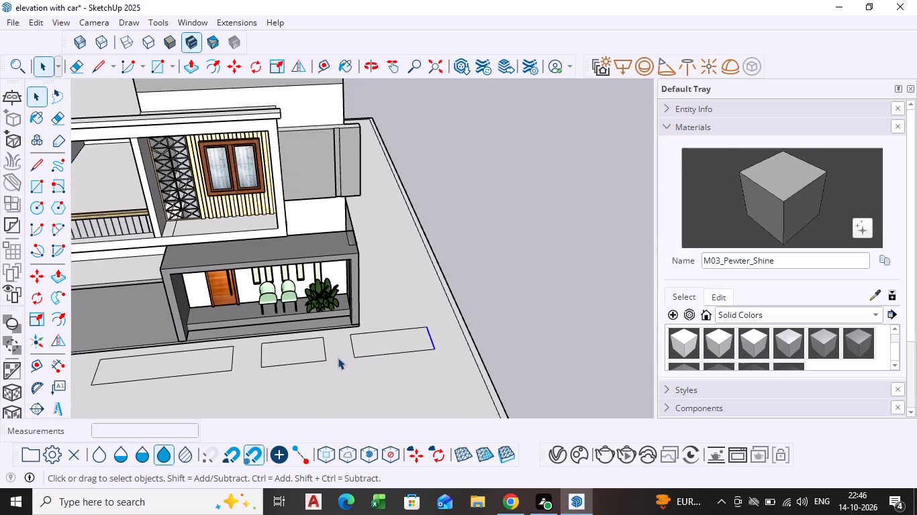
scroll(338, 357, "down", 8)
middle_click_drag(250, 361, 267, 300, "shift")
scroll(248, 349, "down", 1, "shift")
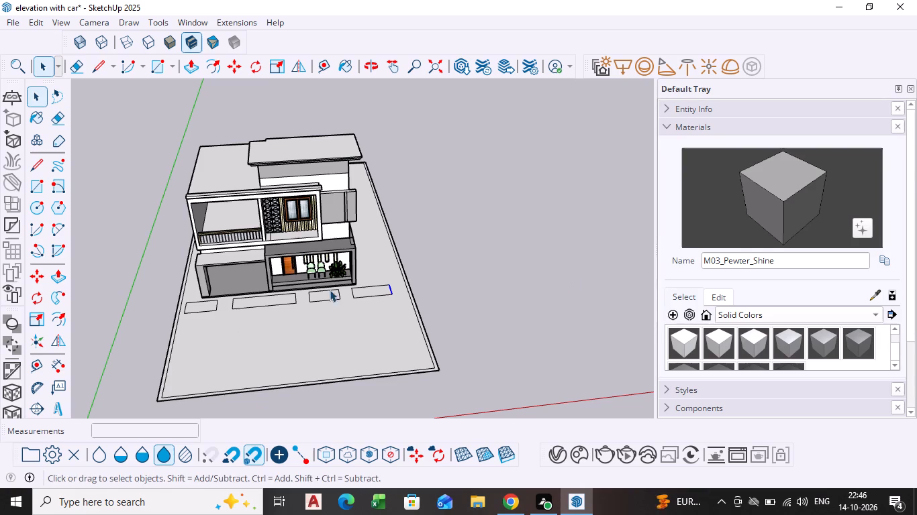
scroll(222, 277, "up", 5)
scroll(235, 371, "up", 1)
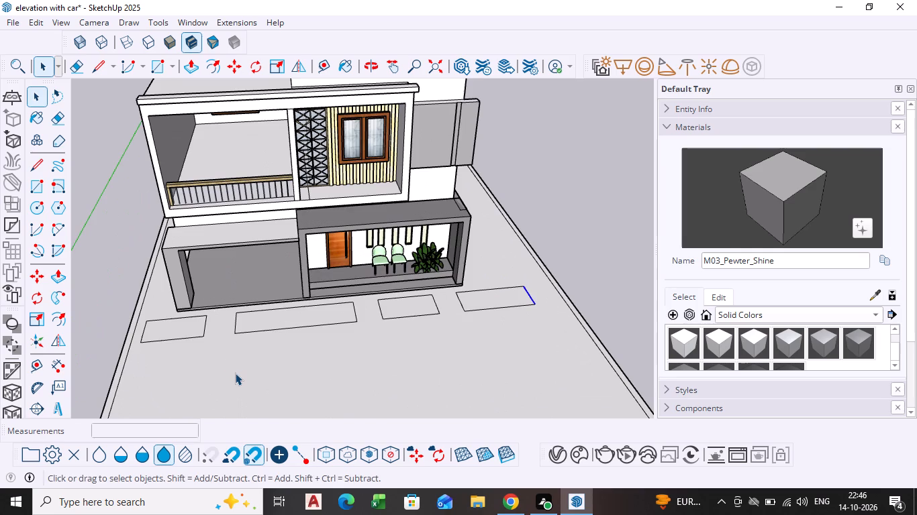
middle_click_drag(235, 373, 247, 335, "shift")
left_click(196, 296)
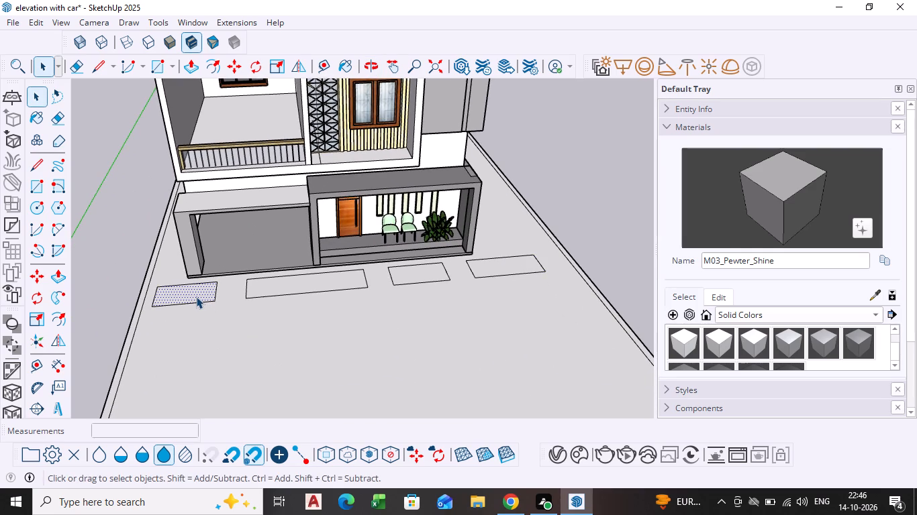
key("m")
left_click(195, 296)
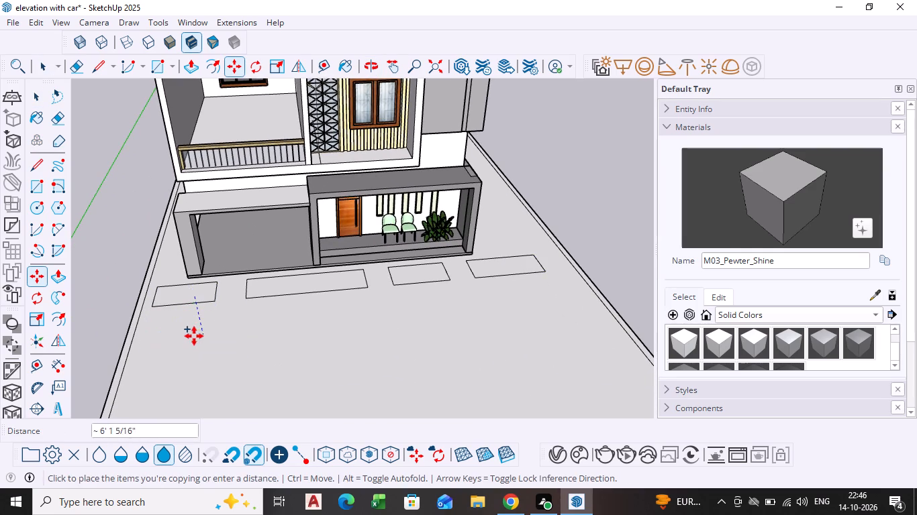
scroll(179, 336, "up", 5)
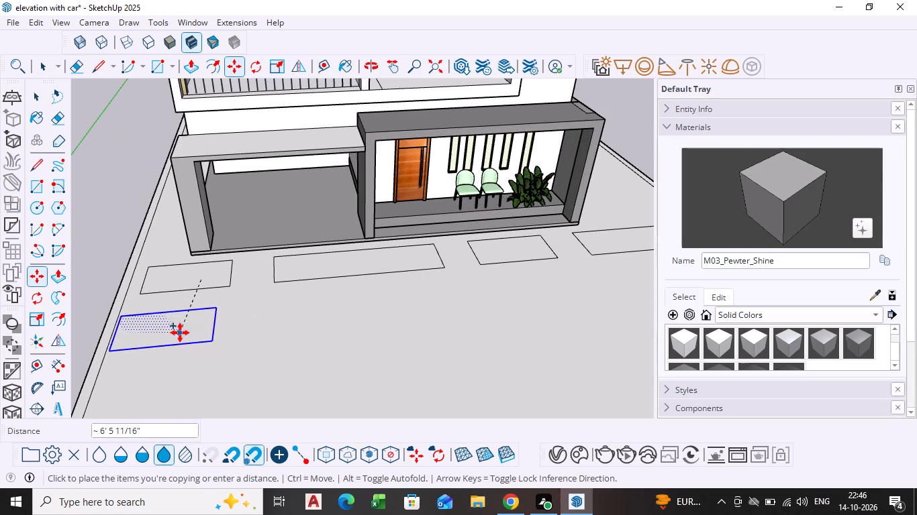
scroll(180, 332, "up", 5)
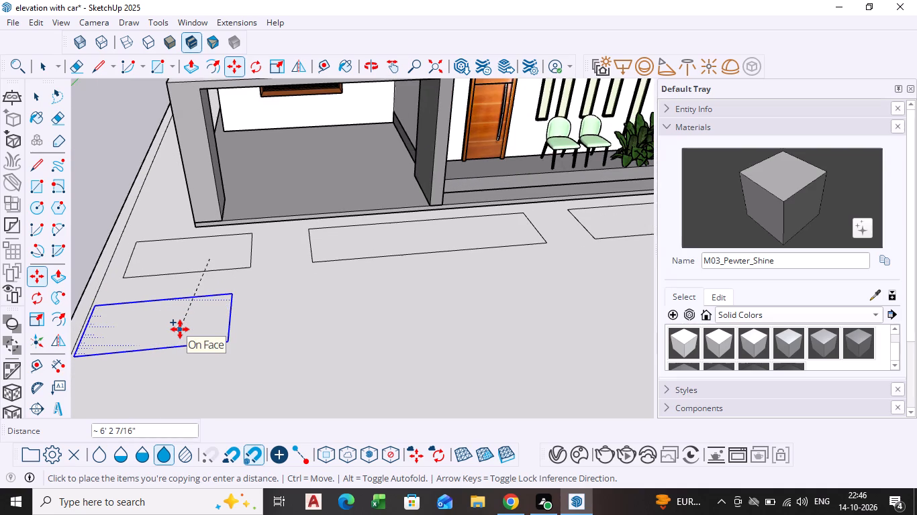
left_click(180, 329)
key("space")
Shorten the new second-row rectangle by moving its inner short edge about 8" towards the nearby plot border.
left_click(232, 327)
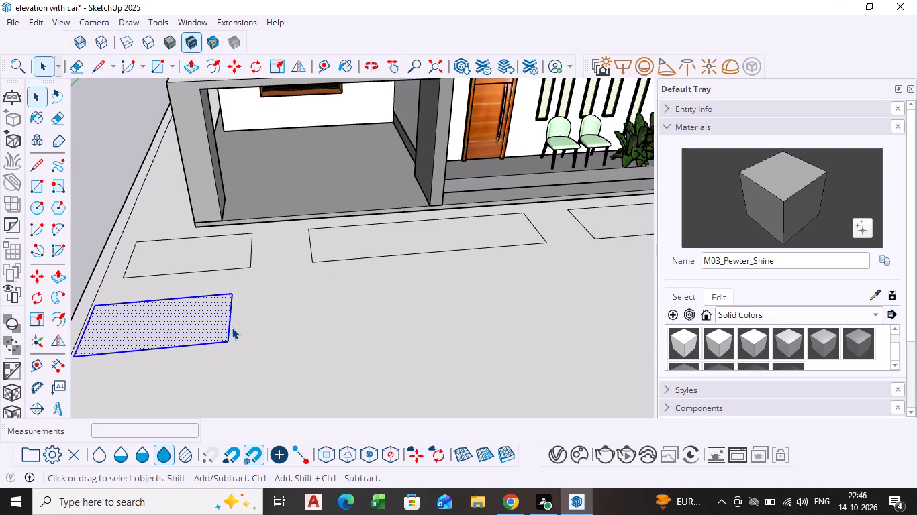
left_click(232, 327)
left_click(230, 325)
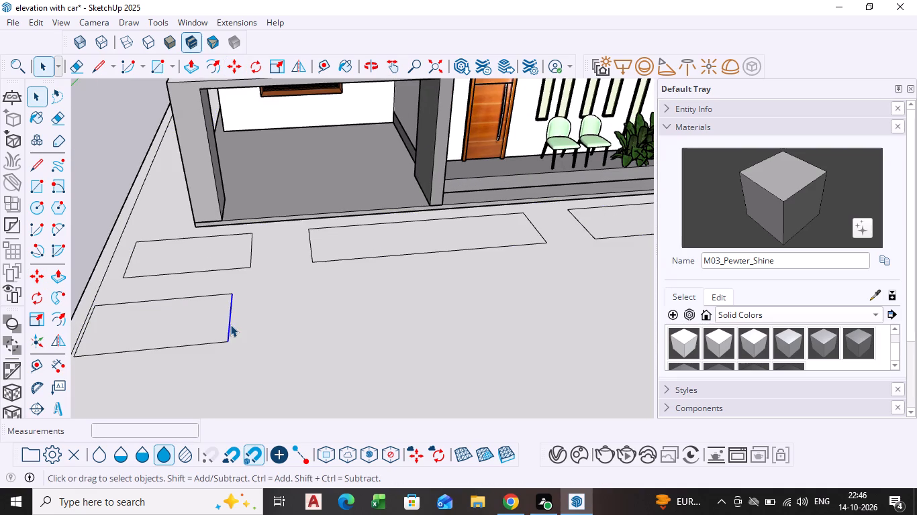
key("m")
left_click(230, 325)
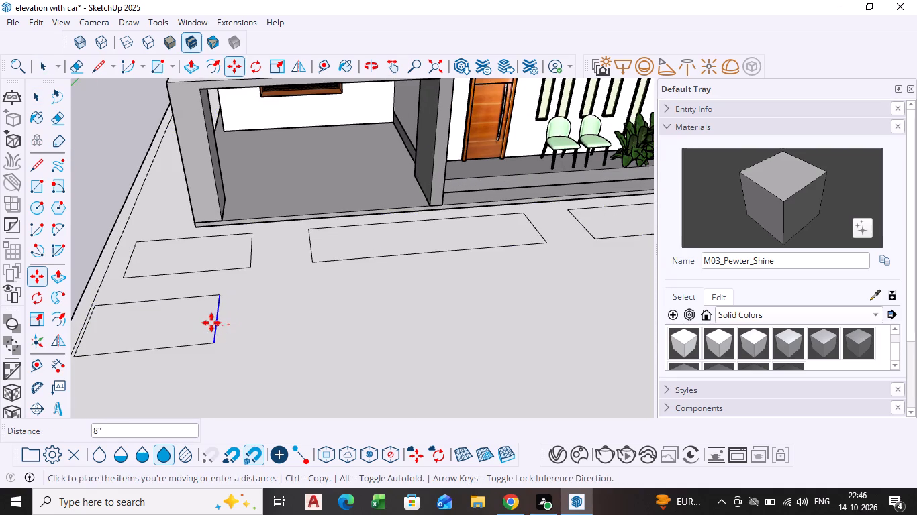
left_click(211, 323)
key("space")
key("space")
Copy the shortened second-row rectangle about 9' 1" sideways, in front of the long first-row rectangle.
scroll(252, 329, "down", 11)
middle_click_drag(253, 330, 229, 338, "shift")
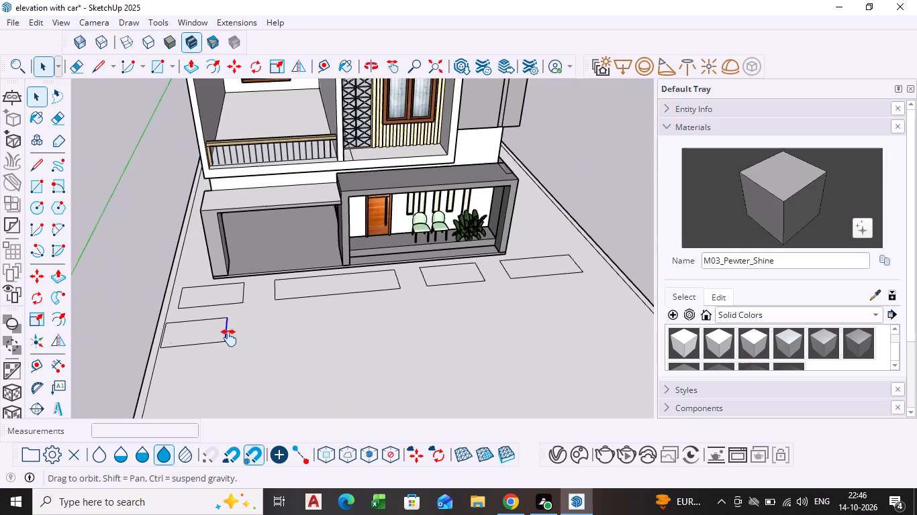
middle_click_drag(229, 338, 224, 339, "shift")
left_click(188, 333)
key("m")
left_click(188, 333)
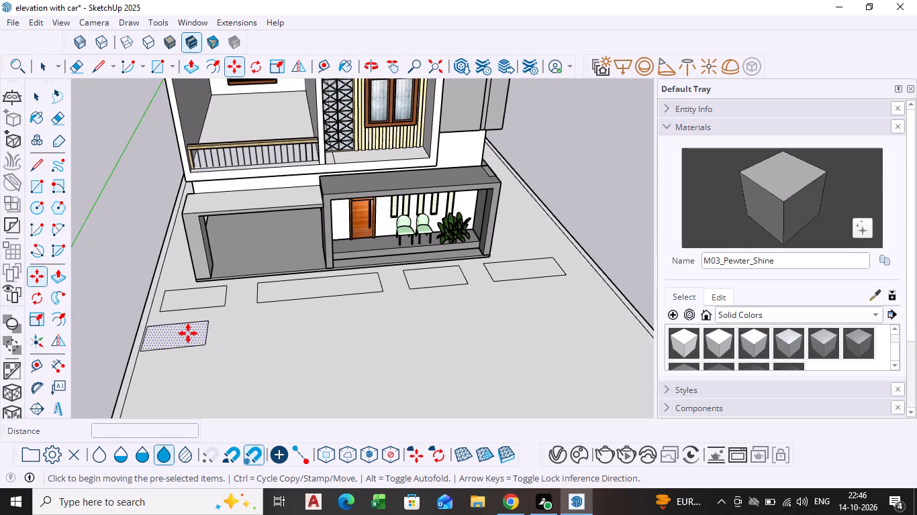
scroll(275, 327, "up", 3)
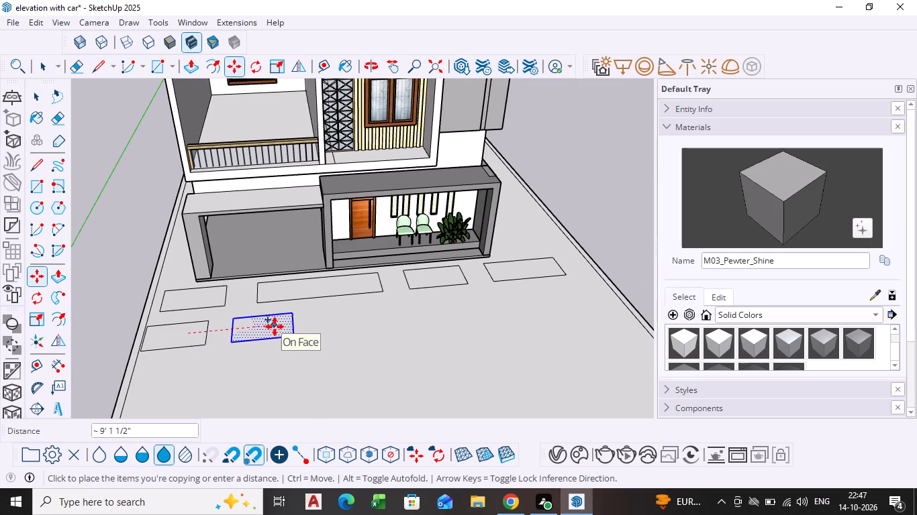
scroll(275, 327, "up", 3)
left_click(275, 327)
key("space")
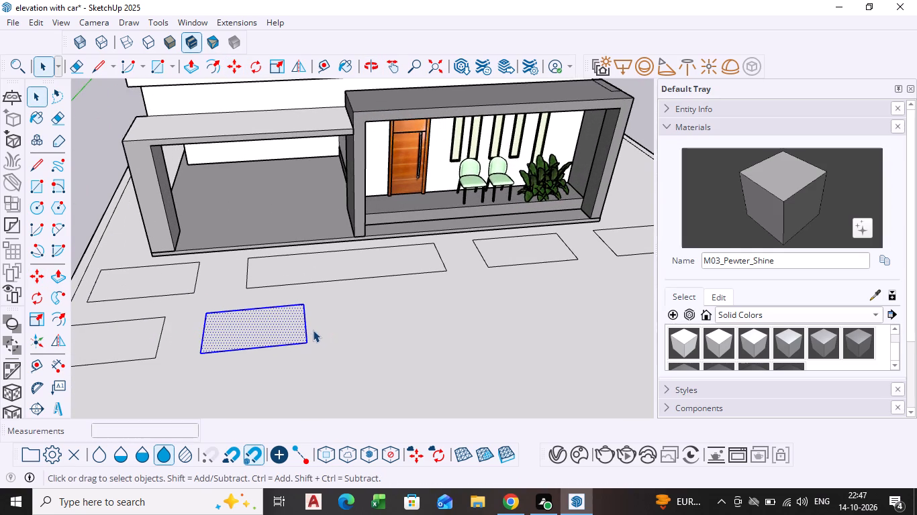
Lengthen the second rectangle of the second row by moving its short end edge sideways towards the porch side.
left_click(305, 329)
key("m")
left_click(305, 329)
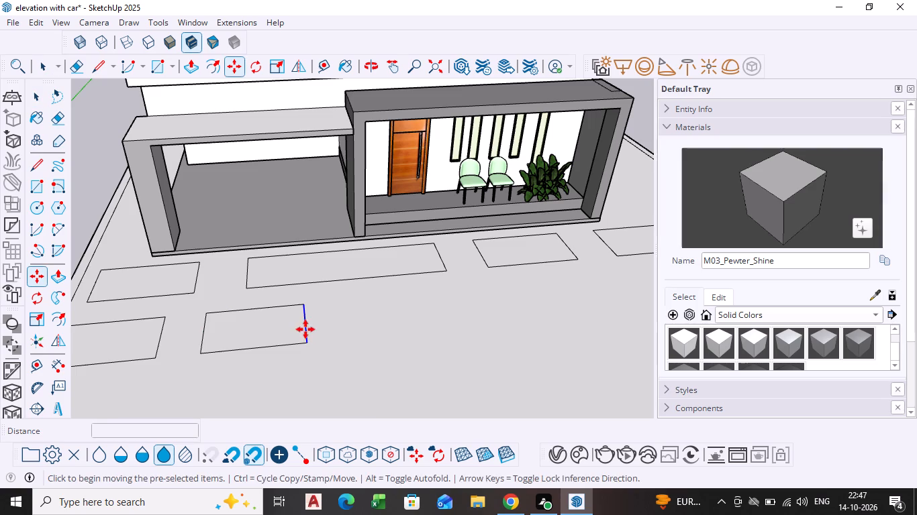
left_click(345, 325)
scroll(350, 326, "down", 4)
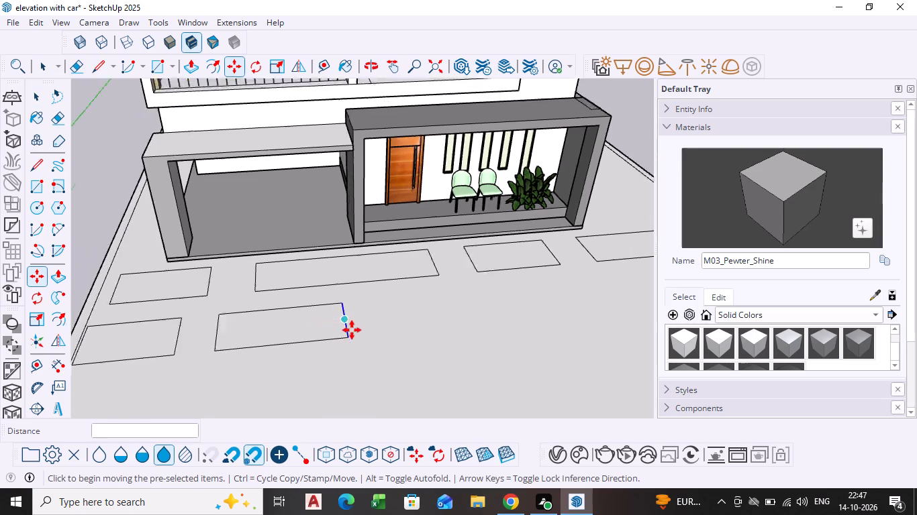
scroll(352, 330, "down", 10)
middle_click_drag(356, 339, 305, 341, "shift")
key("space")
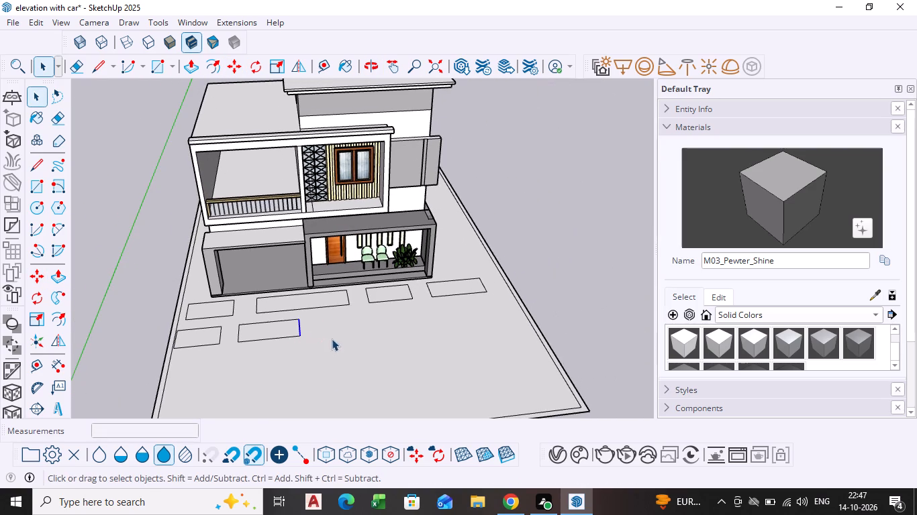
Copy the outermost first-row rectangle about 19' 2" diagonally into the second row, in front of the entrance porch.
left_click(450, 287)
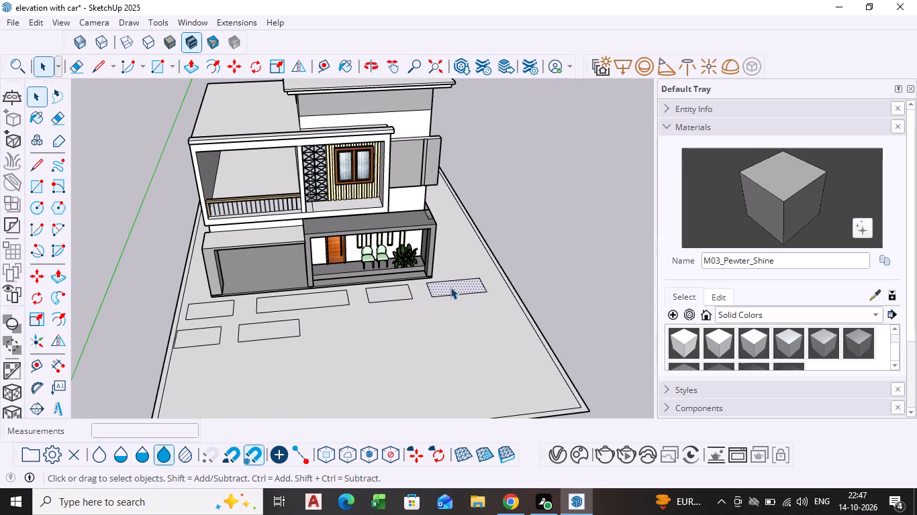
key("m")
left_click(444, 290)
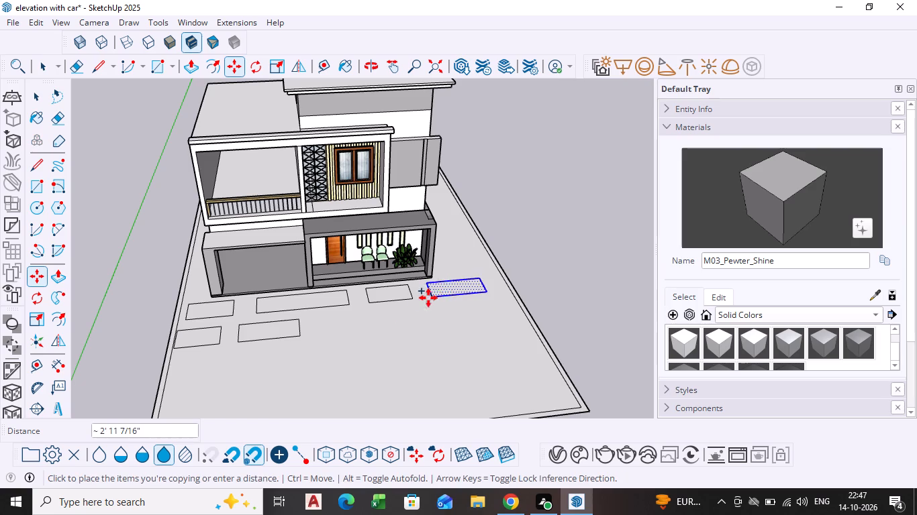
scroll(356, 320, "up", 8)
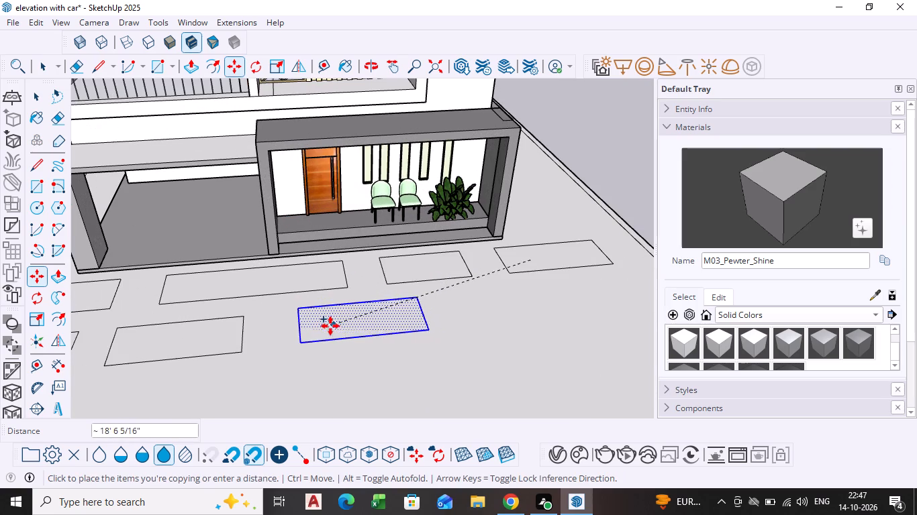
left_click(326, 329)
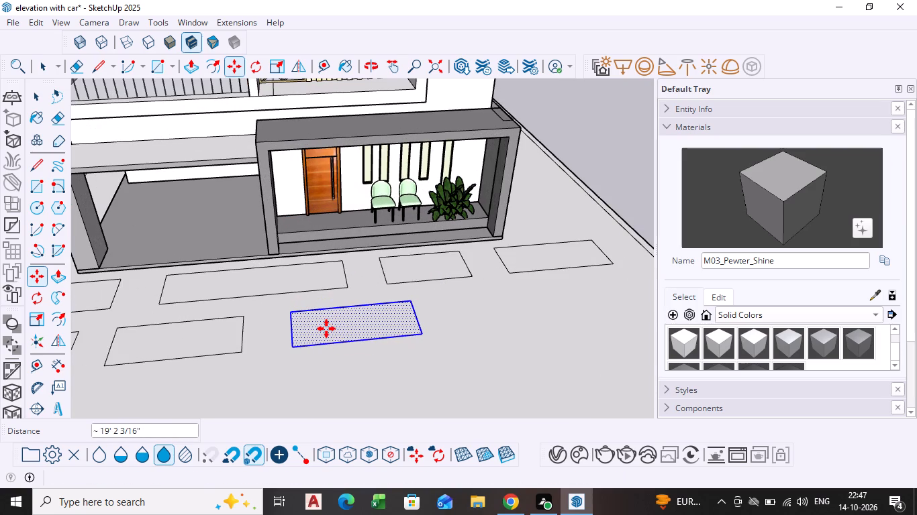
Move the third rectangle of the second row 8" sideways towards the garage side.
scroll(405, 334, "down", 9)
middle_click_drag(403, 342, 385, 353)
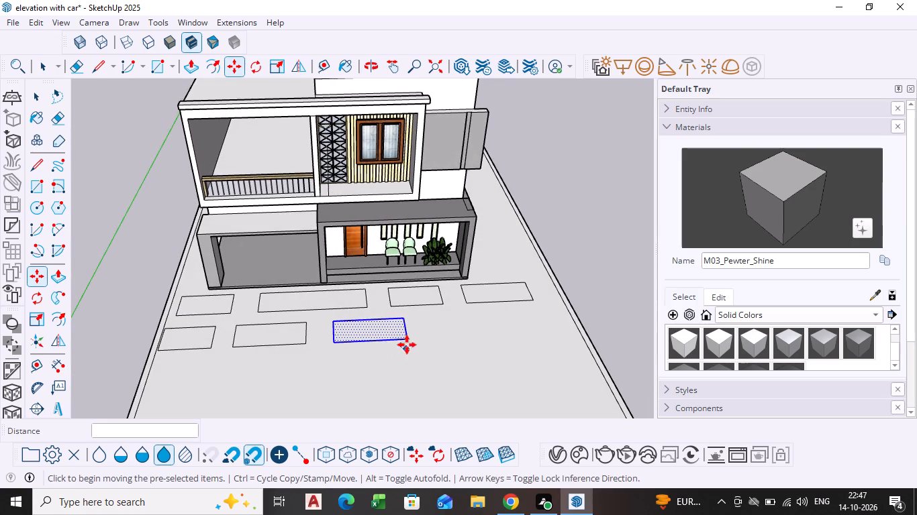
scroll(358, 335, "up", 4)
key("space")
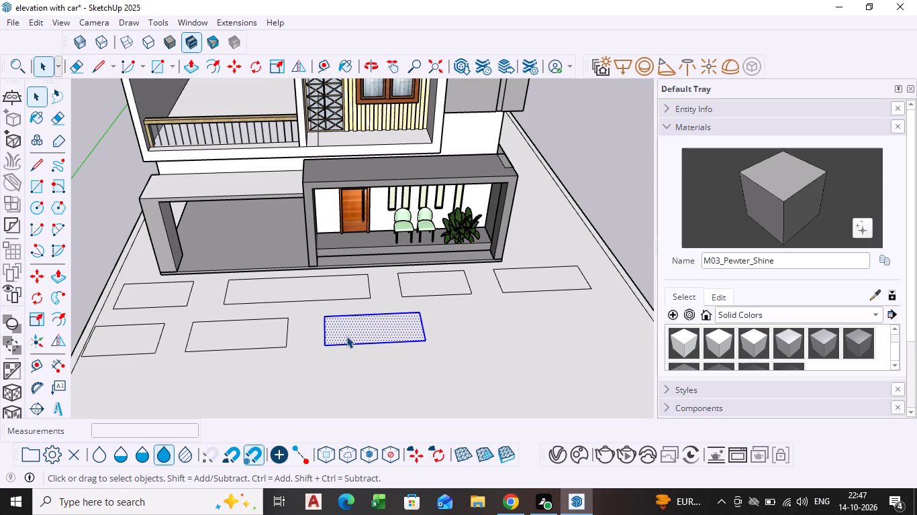
key("m")
left_click(346, 336)
left_click(333, 335)
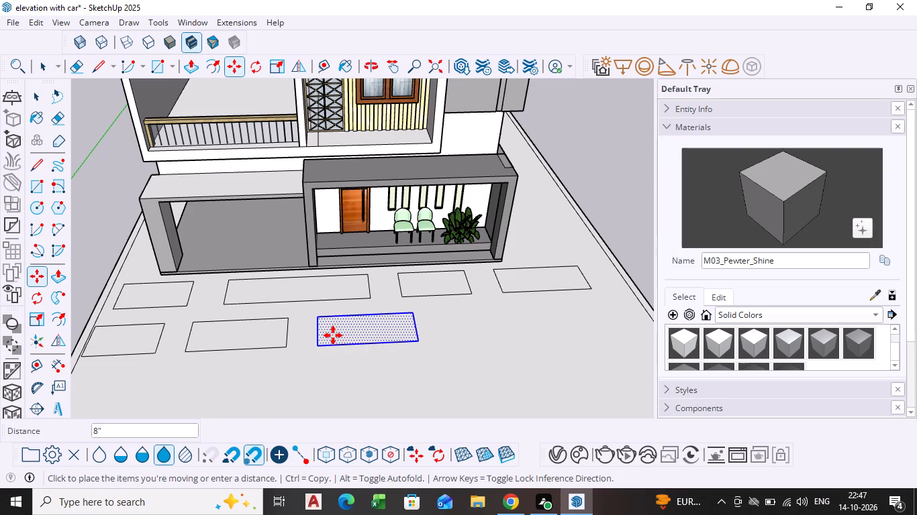
key("space")
Copy the long first-row rectangle about 26' 6" diagonally to the open outer end of the second row.
left_click(287, 290)
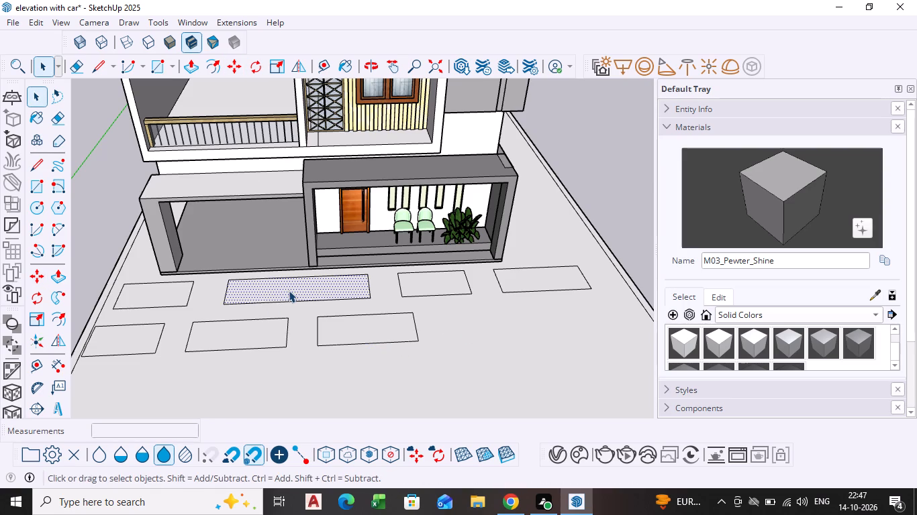
key("m")
left_click(289, 290)
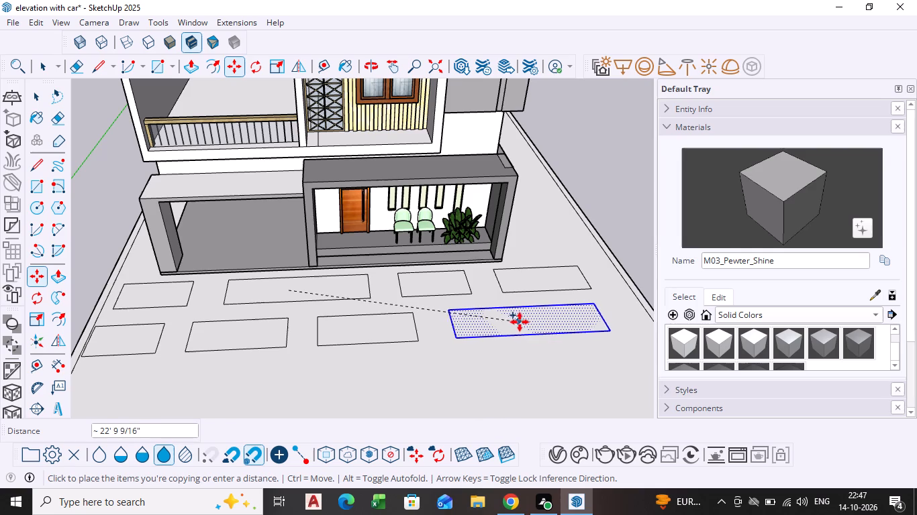
left_click(556, 321)
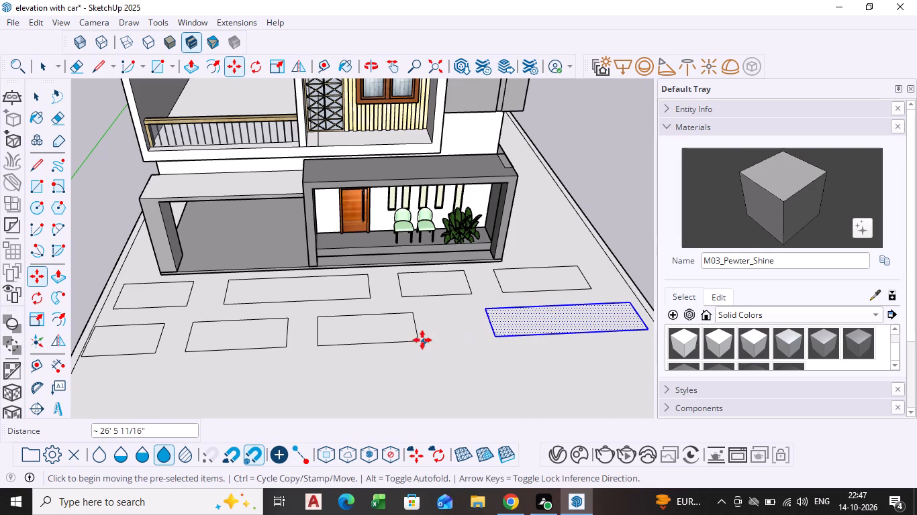
middle_click_drag(424, 338, 406, 376)
scroll(419, 359, "up", 4)
key("space")
Lengthen the third rectangle of the second row by moving its outer short edge sideways towards the new end rectangle.
scroll(406, 353, "up", 3)
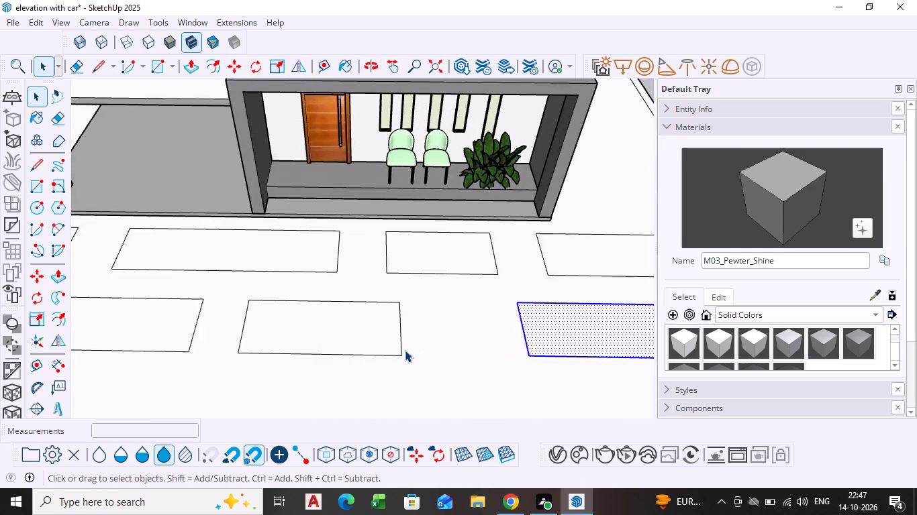
left_click(400, 335)
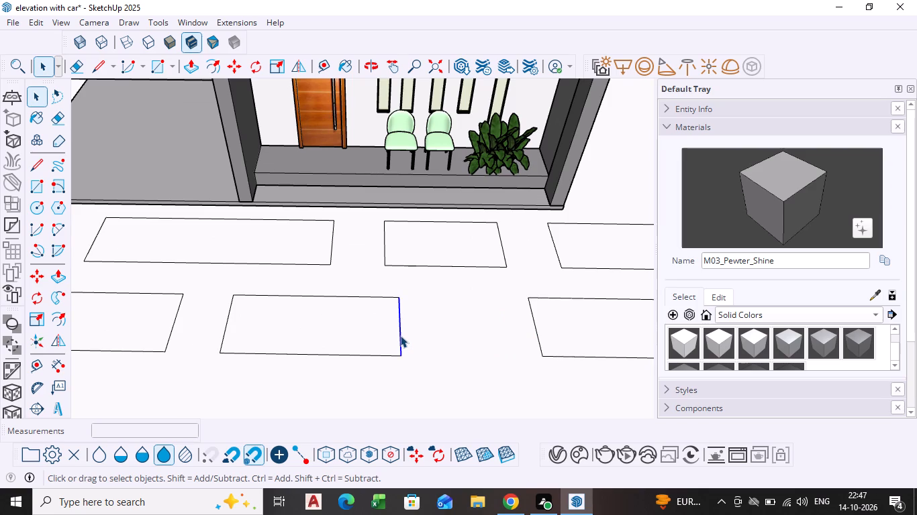
key("m")
left_click(400, 335)
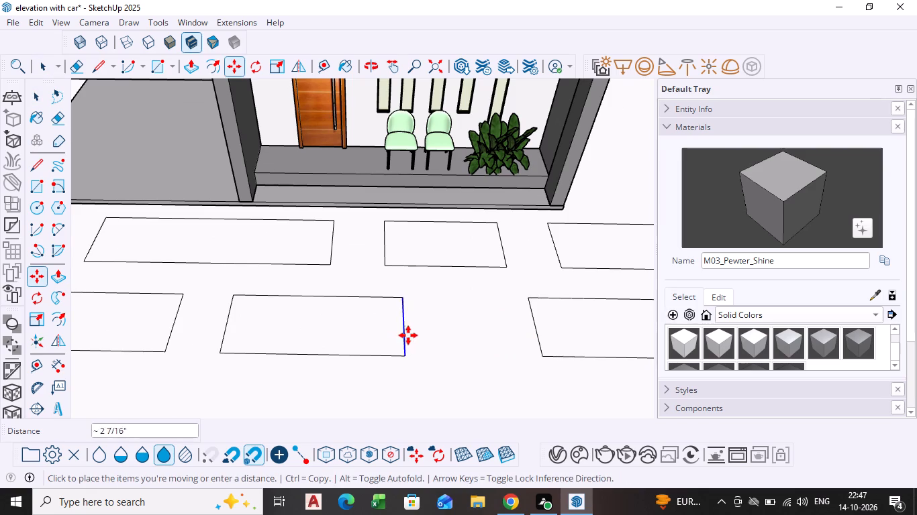
left_click(462, 335)
scroll(448, 346, "down", 12)
key("space")
Copy the short first-row rectangle in front of the porch about 30' 8" diagonally to start a third row on the garage side.
scroll(379, 381, "down", 2)
middle_click(379, 381)
middle_click_drag(374, 381, 374, 380)
scroll(374, 381, "down", 1)
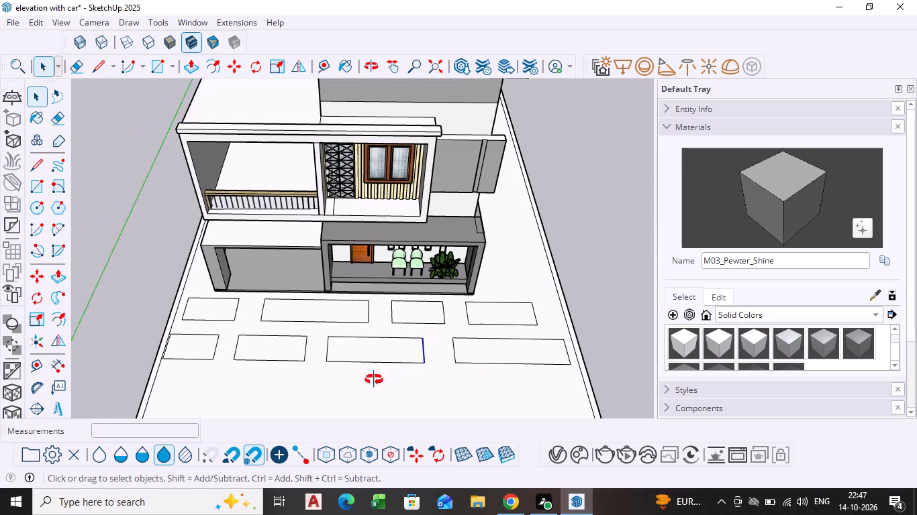
middle_click_drag(374, 380, 416, 310)
scroll(391, 365, "down", 2)
middle_click_drag(391, 365, 363, 317, "shift")
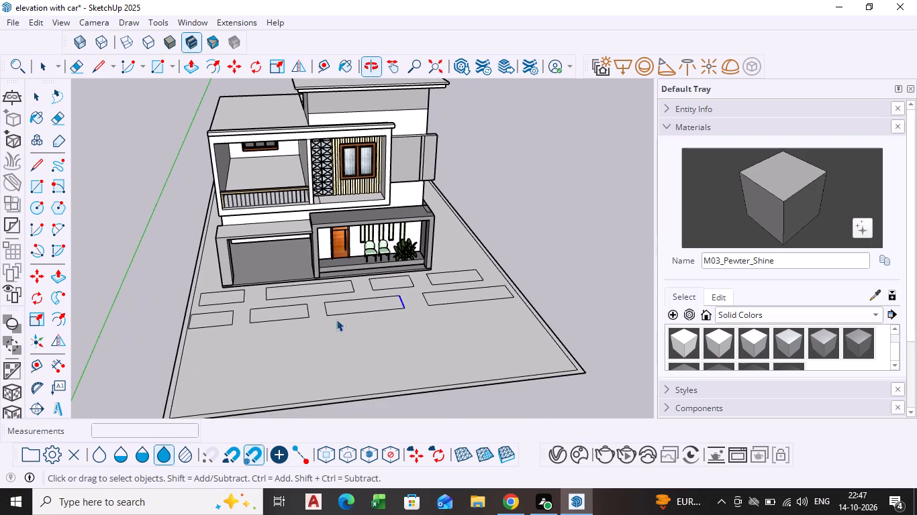
scroll(223, 344, "up", 4)
middle_click_drag(218, 344, 216, 357)
scroll(209, 355, "up", 2)
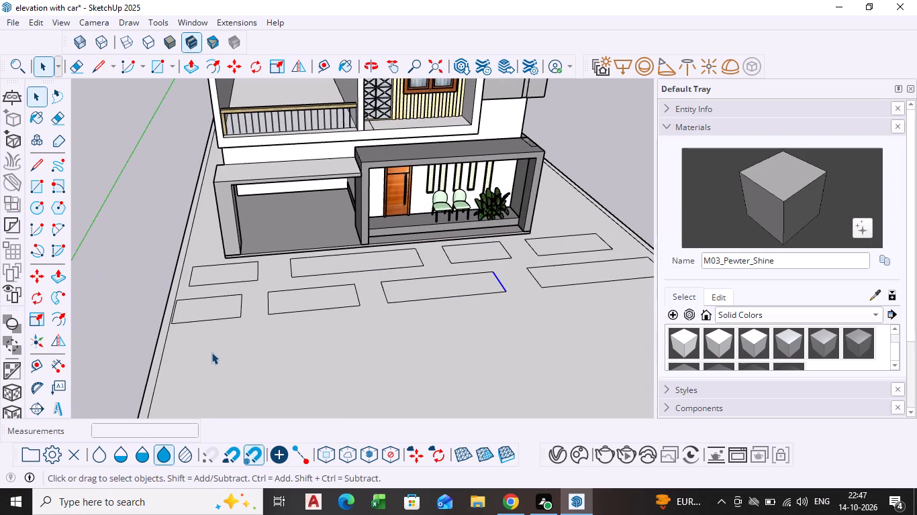
left_click(472, 251)
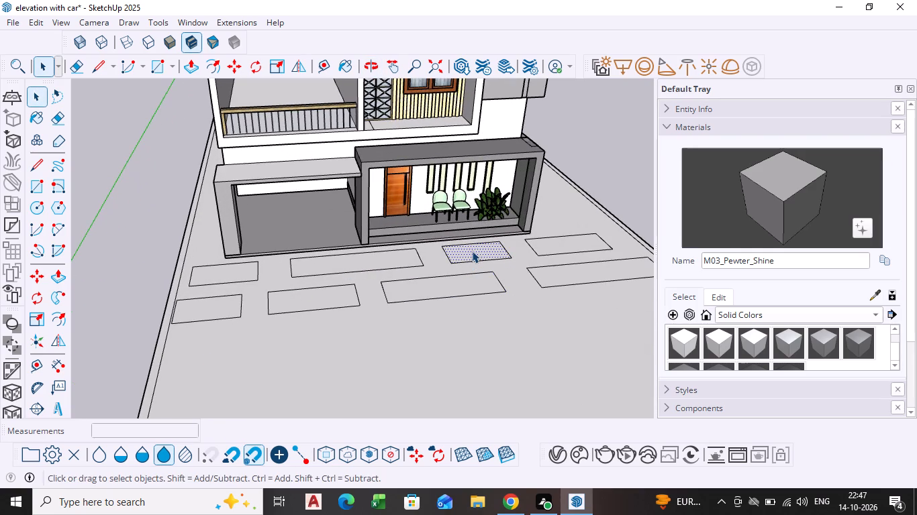
key("m")
left_click(472, 251)
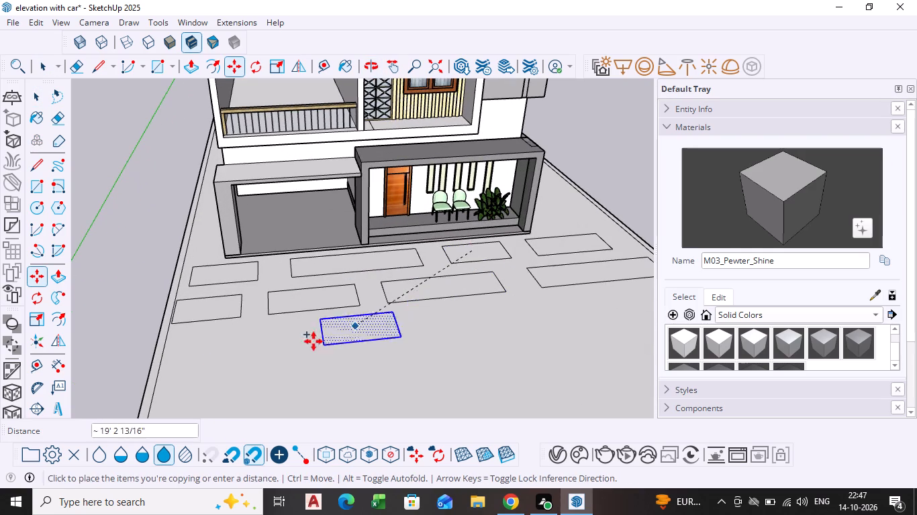
scroll(215, 345, "up", 5)
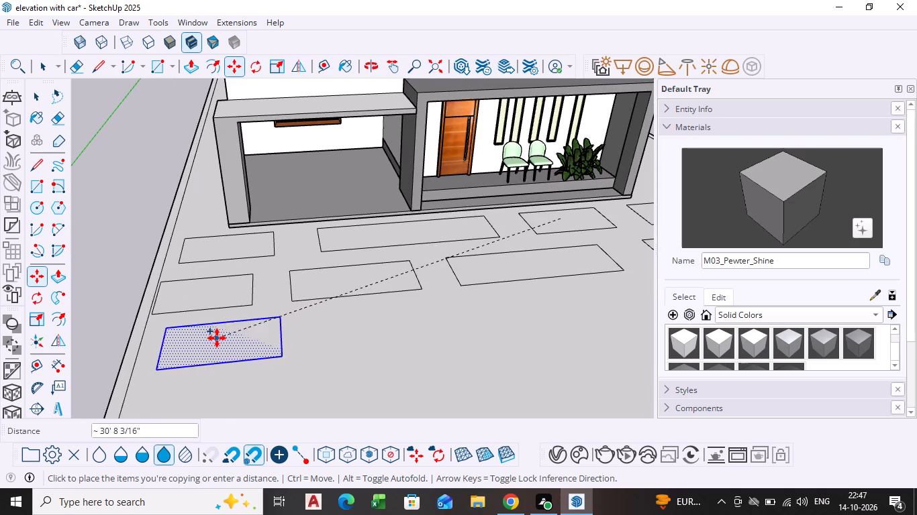
left_click(215, 341)
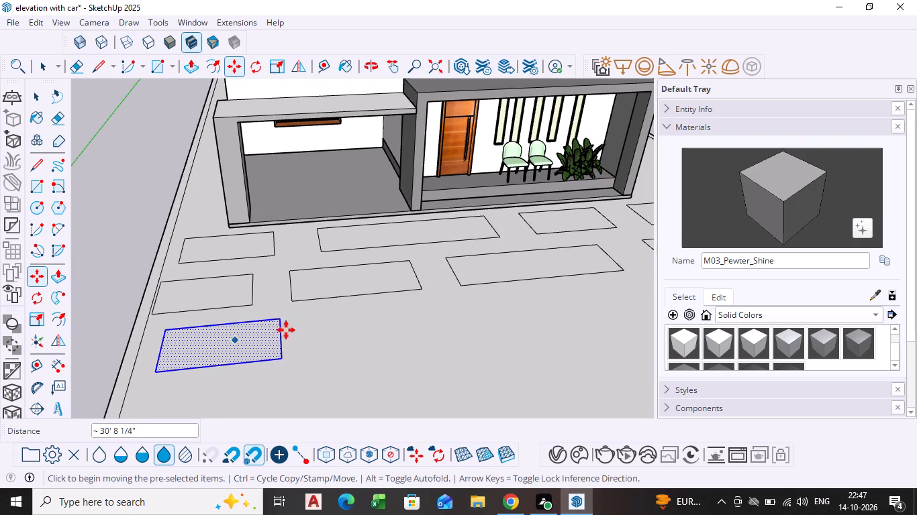
key("space")
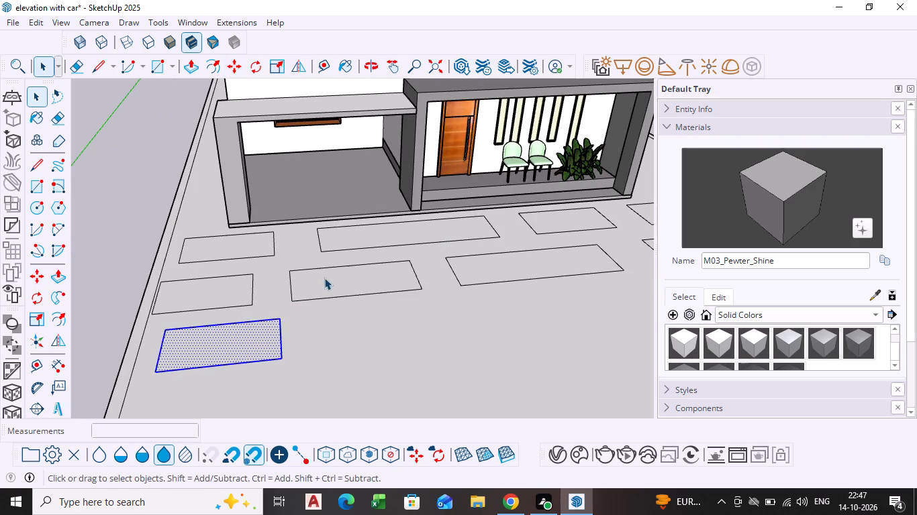
Copy the outermost porch-side rectangle of the first row about 30' 11" diagonally into the third row, beside its first rectangle.
scroll(374, 290, "down", 4)
middle_click_drag(374, 294, 295, 302)
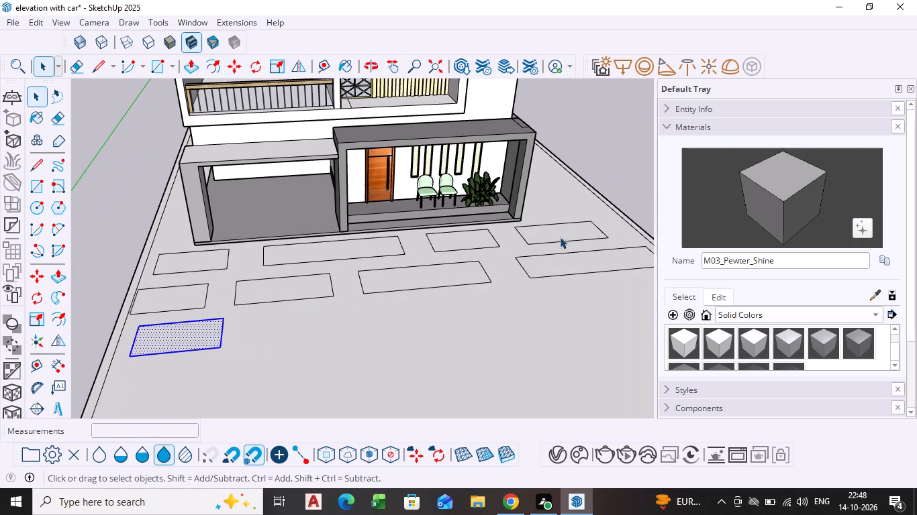
left_click(567, 230)
key("m")
left_click(567, 230)
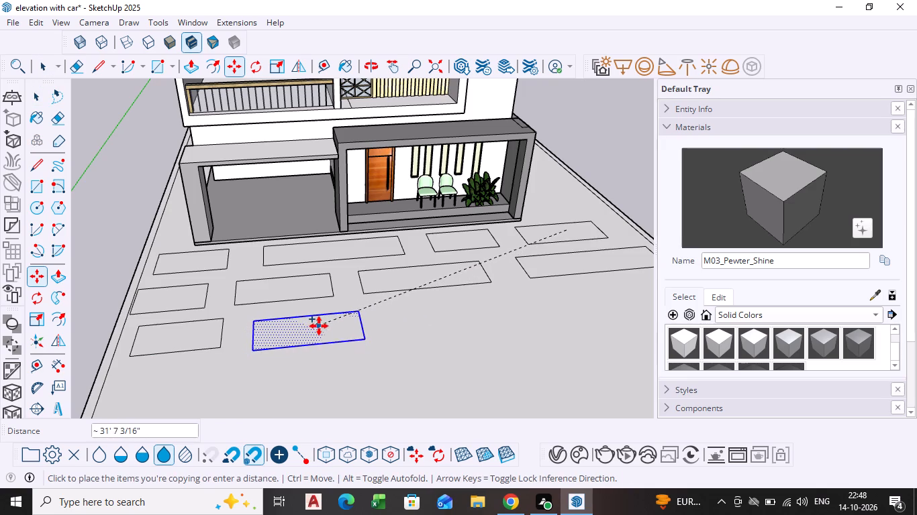
left_click(321, 320)
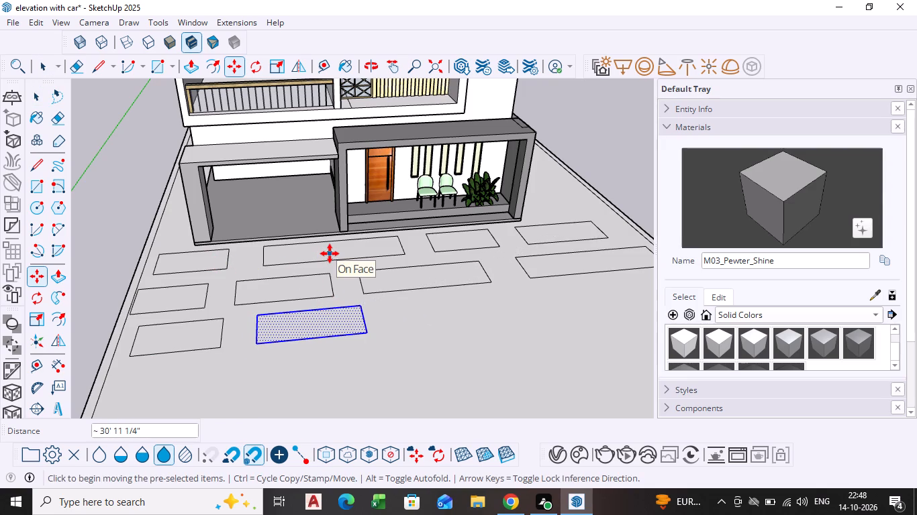
key("space")
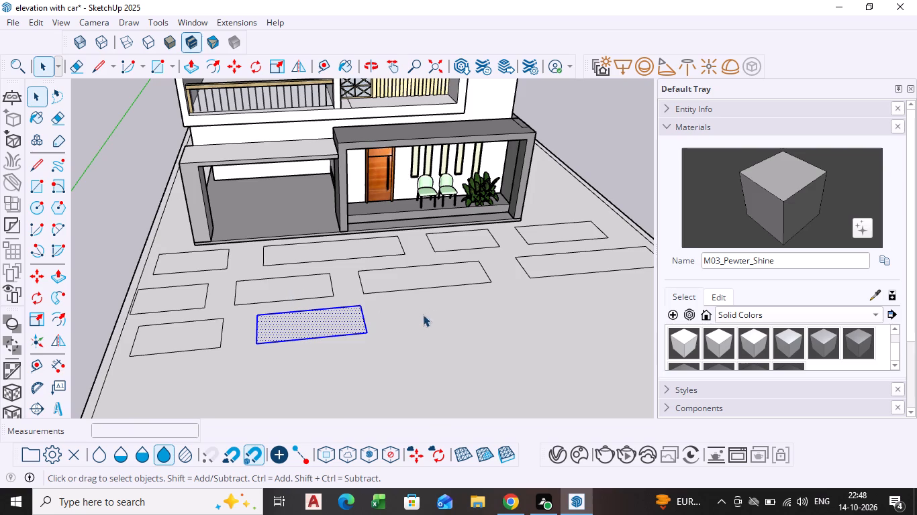
Copy the second rectangle of the third row about 12' 6" sideways towards the porch side.
left_click(335, 322)
key("m")
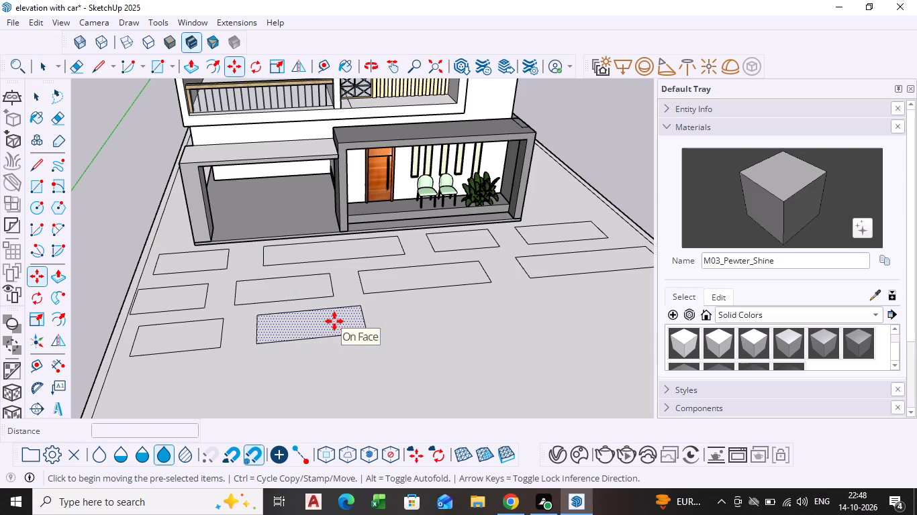
left_click(334, 321)
scroll(472, 311, "down", 3)
middle_click_drag(470, 315, 425, 333)
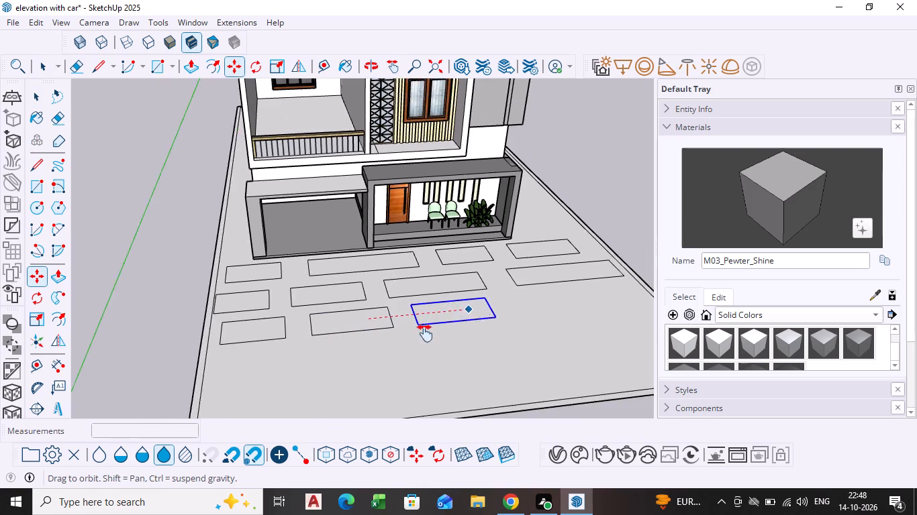
middle_click_drag(425, 333, 383, 341)
scroll(368, 343, "up", 5)
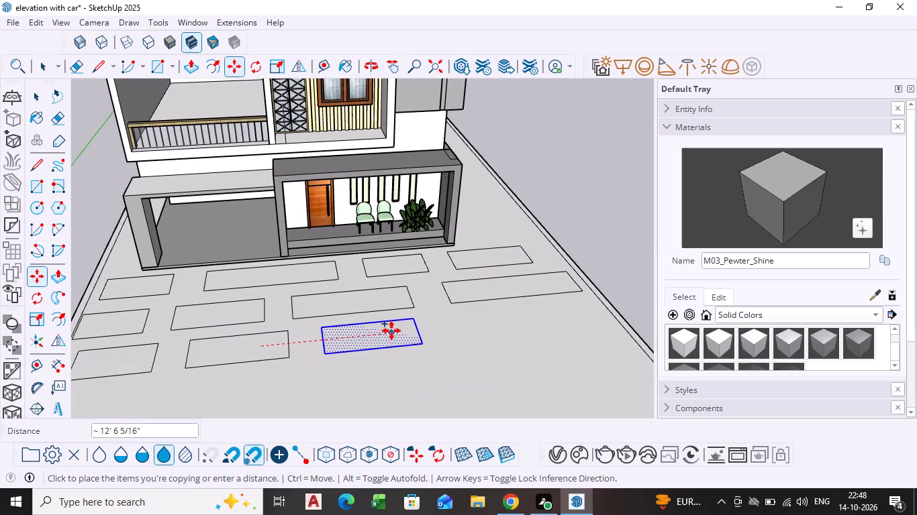
left_click(389, 332)
key("space")
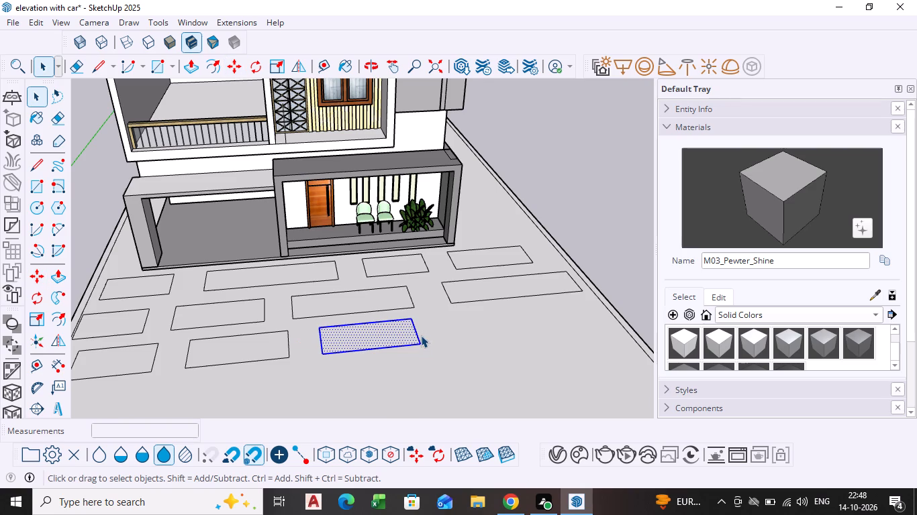
Shorten the third rectangle of the third row by moving its outer short edge inwards.
left_click(421, 335)
left_click(418, 335)
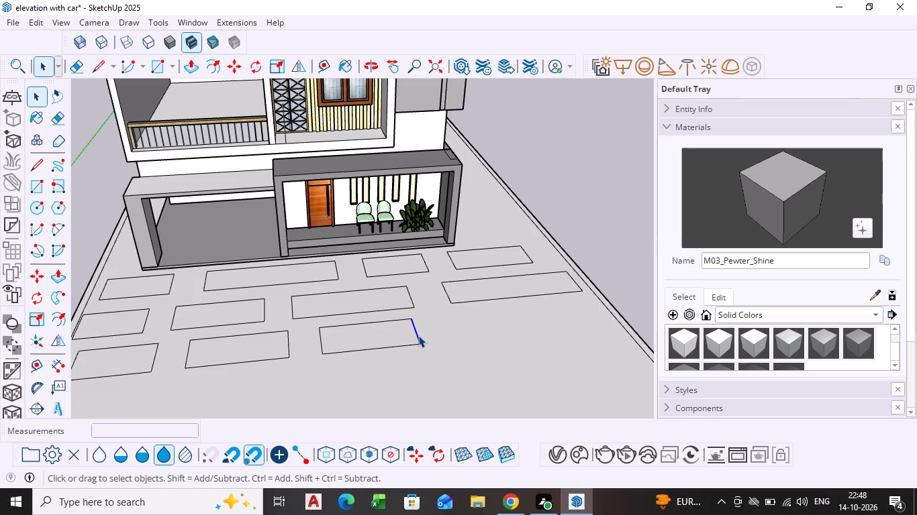
key("m")
left_click(418, 335)
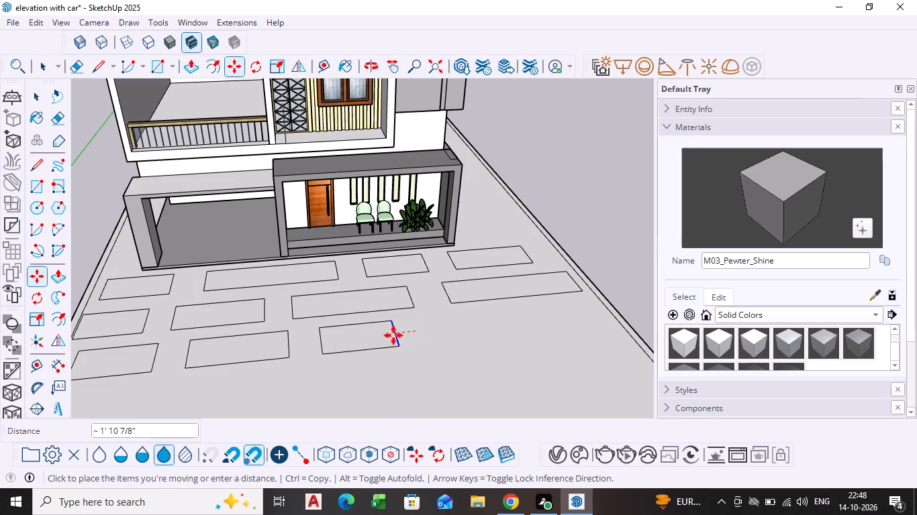
left_click(385, 335)
key("space")
Copy the shortened third-row rectangle about 8' 6" sideways as the fourth rectangle of the row.
left_click(362, 335)
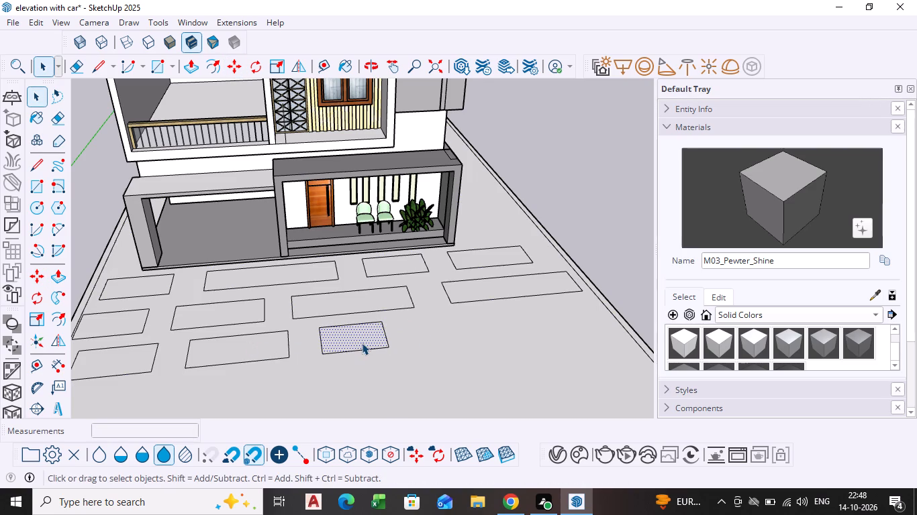
key("m")
left_click(369, 338)
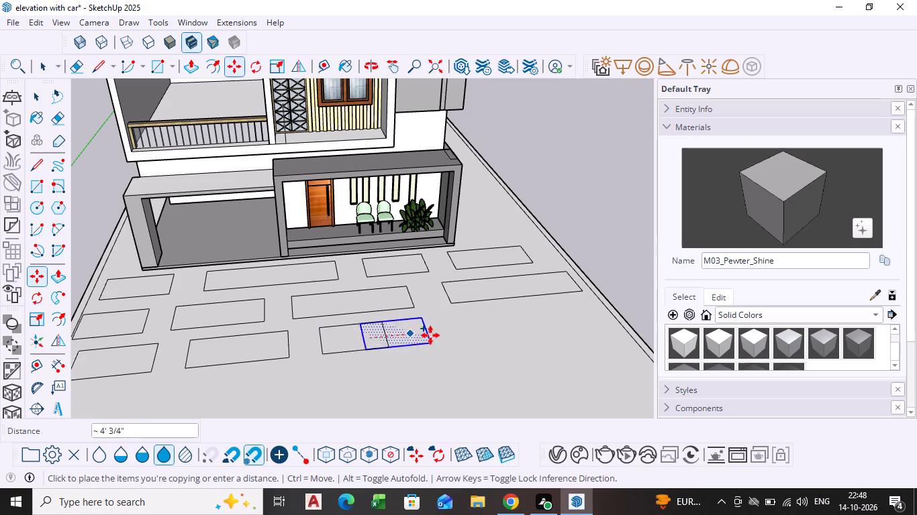
left_click(455, 333)
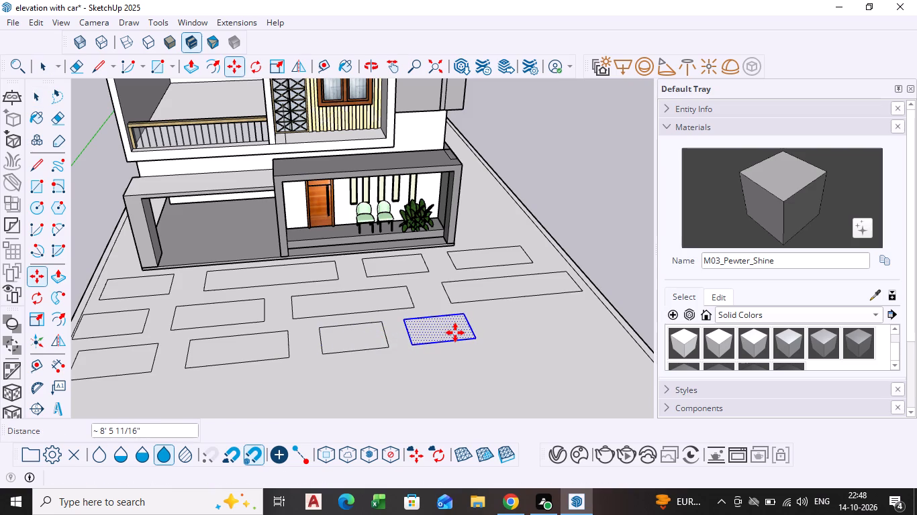
Copy the fourth third-row rectangle about 13' 6" sideways towards the far plot border.
left_click(444, 333)
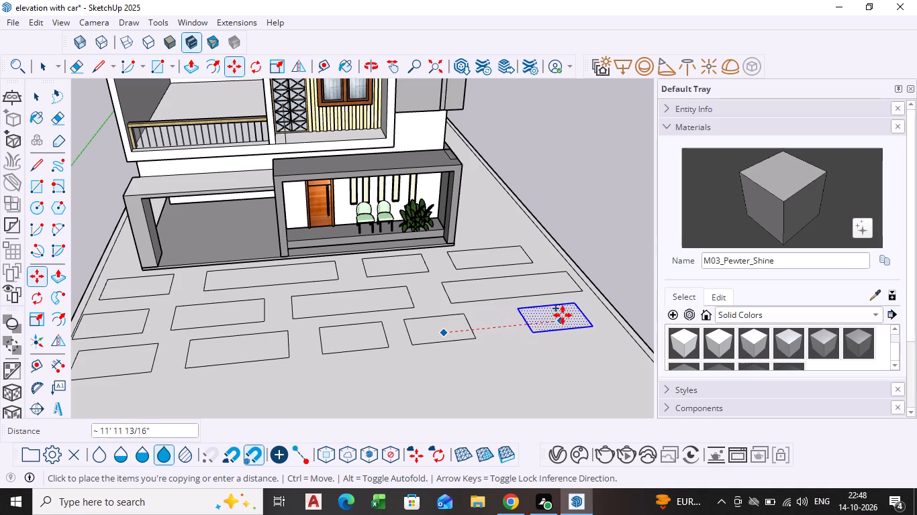
left_click(574, 315)
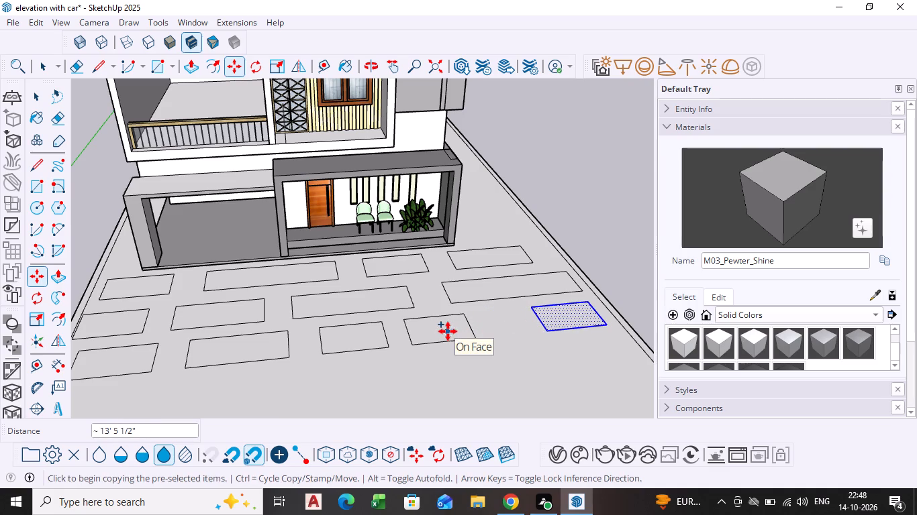
scroll(472, 327, "up", 4)
key("space")
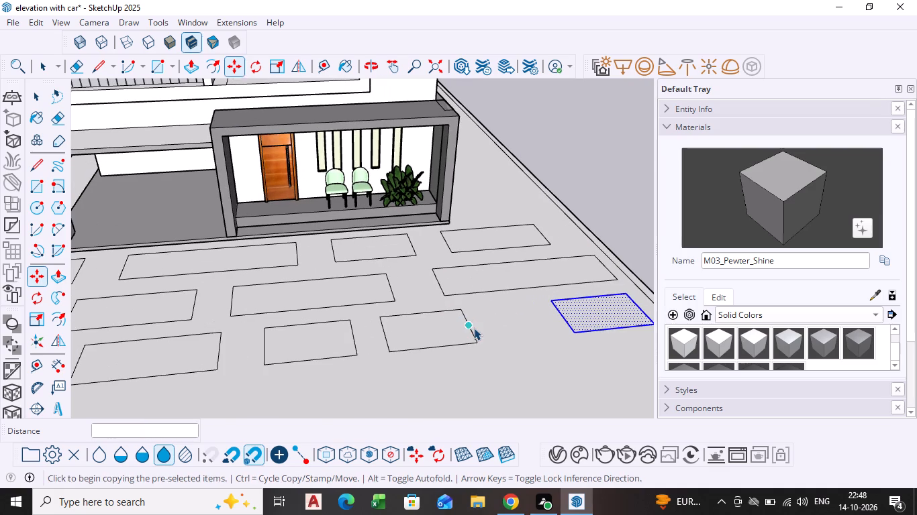
Lengthen the fourth rectangle of the third row by moving its outer short edge about 3' 4" towards the far plot border.
left_click(473, 331)
left_click(473, 331)
key("m")
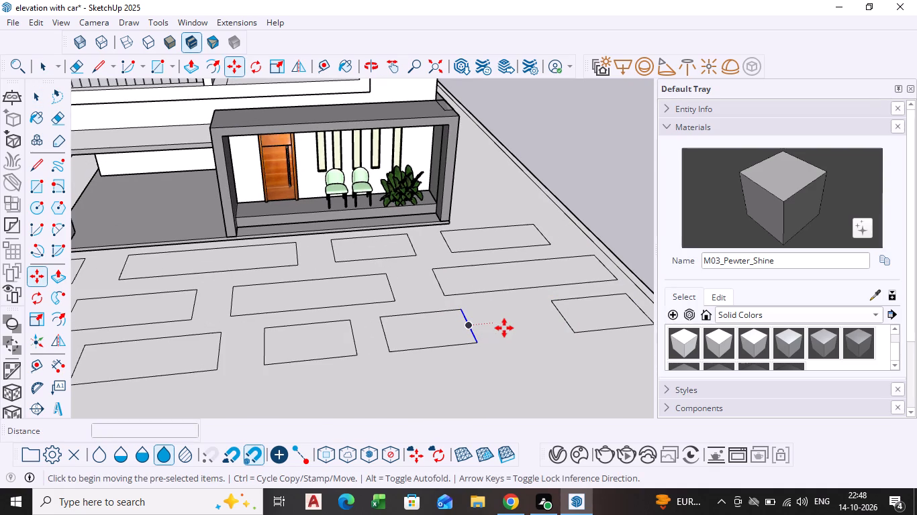
key("space")
scroll(477, 329, "up", 4)
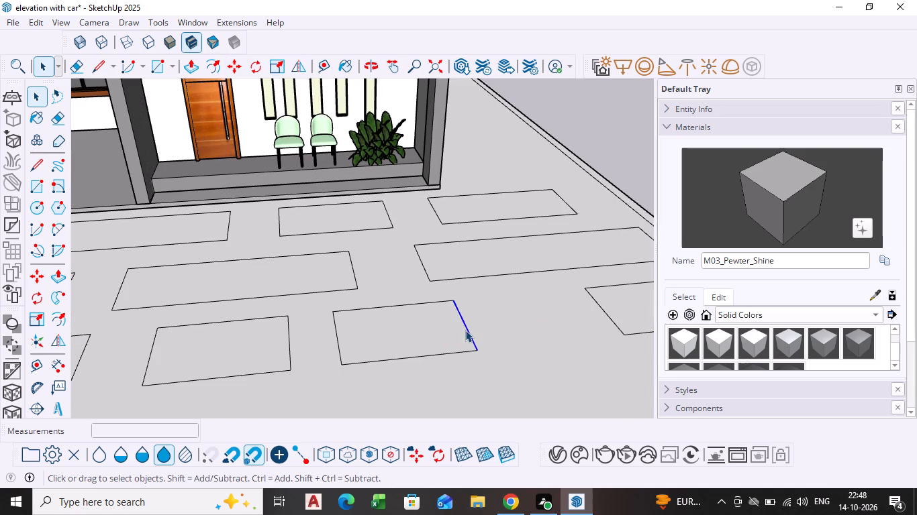
key("m")
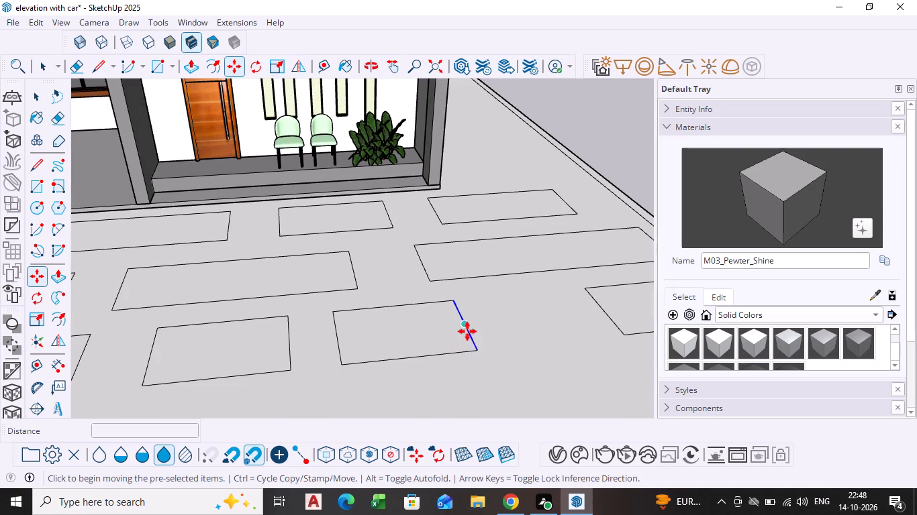
left_click(467, 331)
left_click(530, 317)
scroll(528, 321, "down", 3)
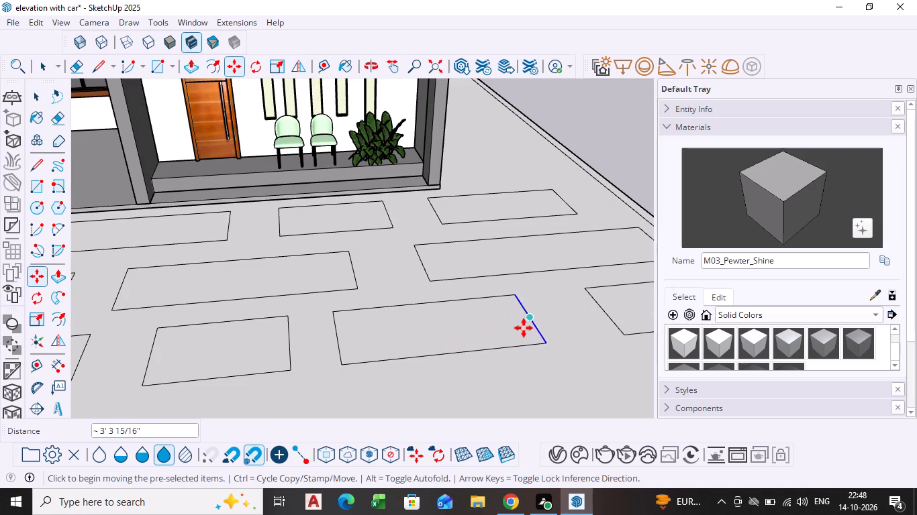
scroll(524, 328, "down", 11)
key("space")
Copy the first rectangle of the first row about 17' 8" forward to start a fourth row.
scroll(512, 368, "down", 1)
left_click(456, 380)
scroll(454, 380, "down", 2)
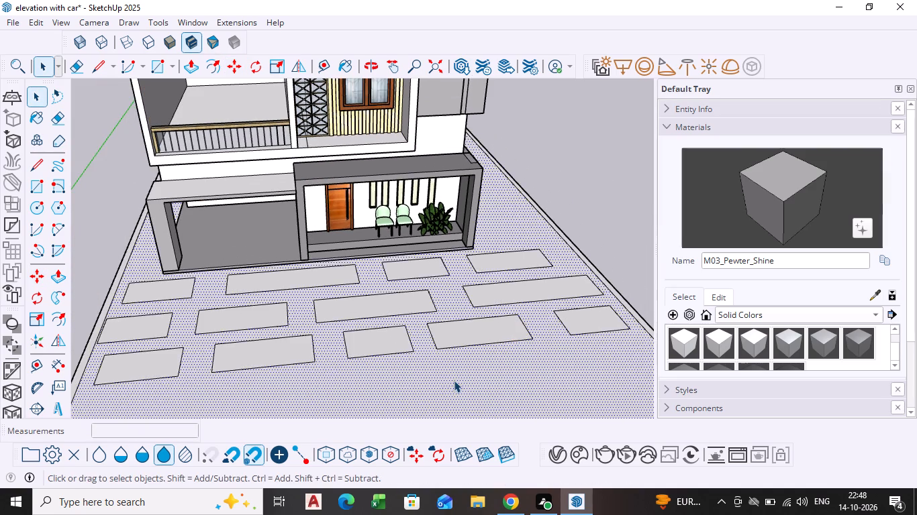
scroll(454, 380, "down", 3)
middle_click_drag(440, 378, 405, 221)
middle_click_drag(381, 245, 381, 264, "shift")
scroll(246, 249, "up", 2)
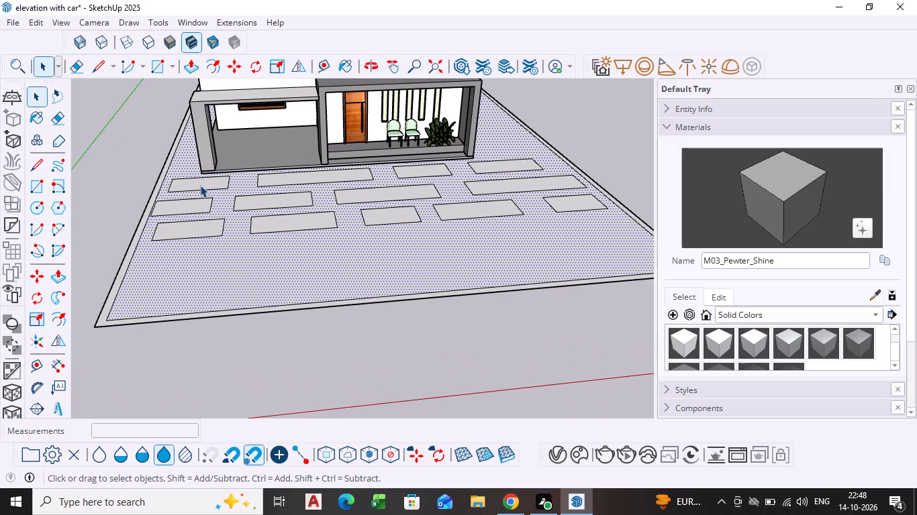
left_click(201, 183)
key("m")
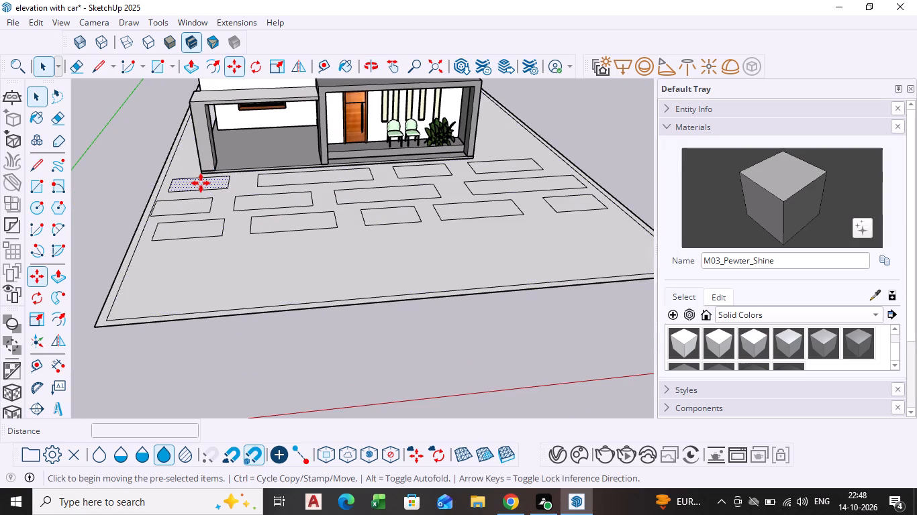
left_click(201, 183)
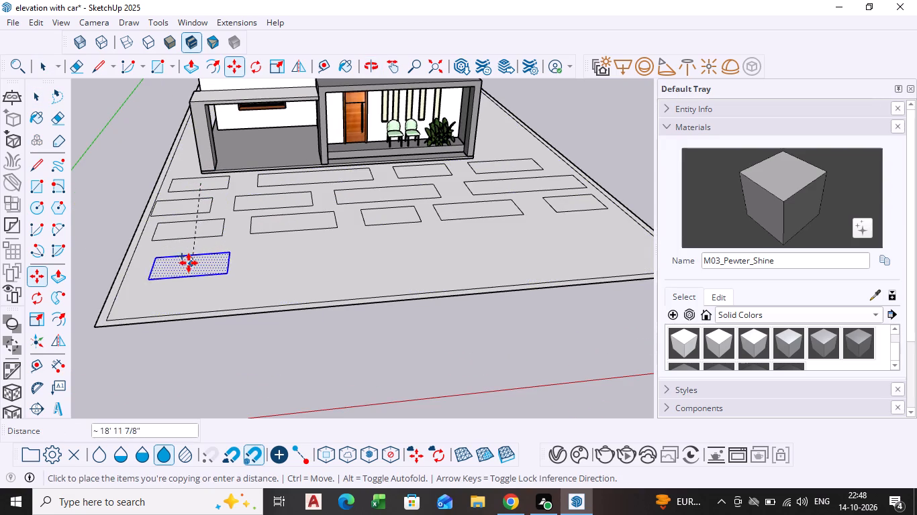
left_click(182, 258)
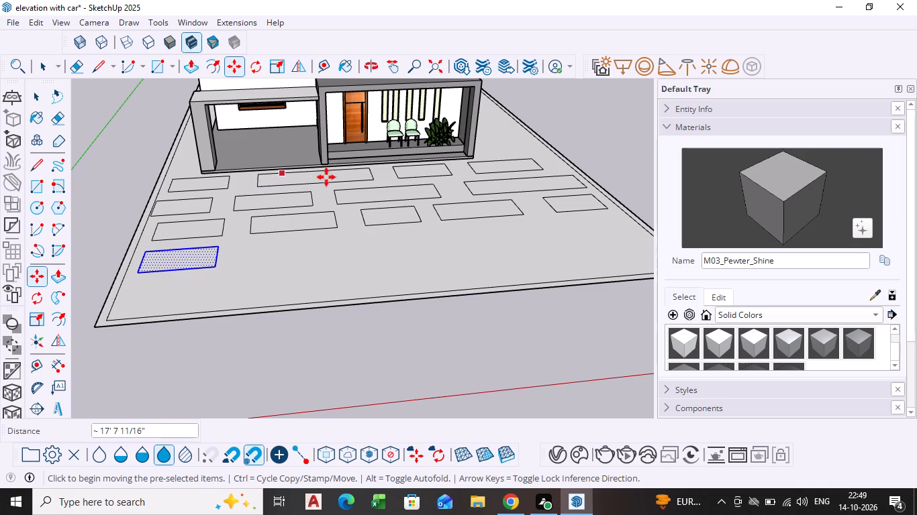
key("space")
Copy the long second rectangle of the first row about 17' 8" forward as the fourth row's second rectangle.
left_click(322, 178)
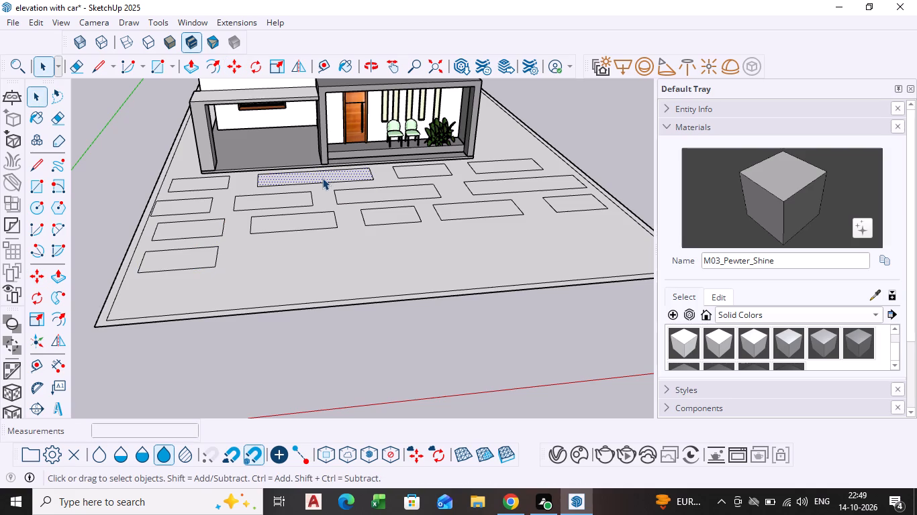
key("m")
left_click(322, 178)
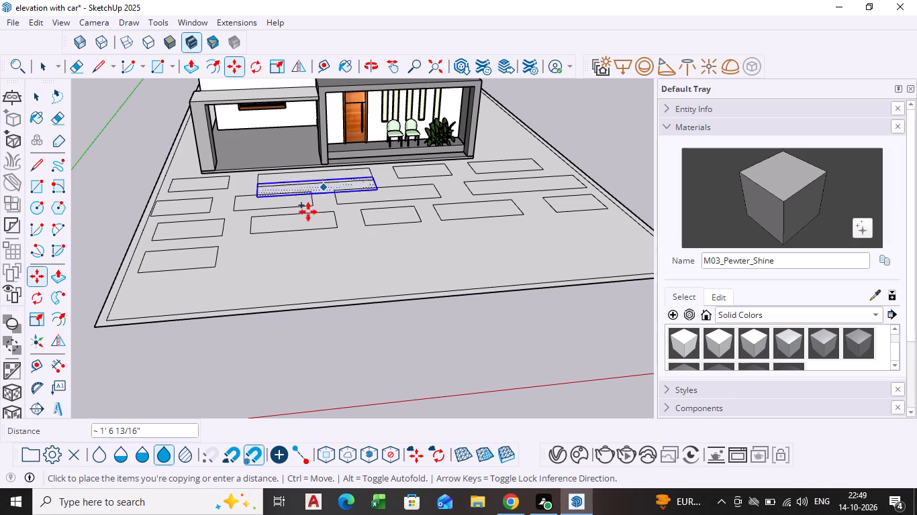
left_click(313, 250)
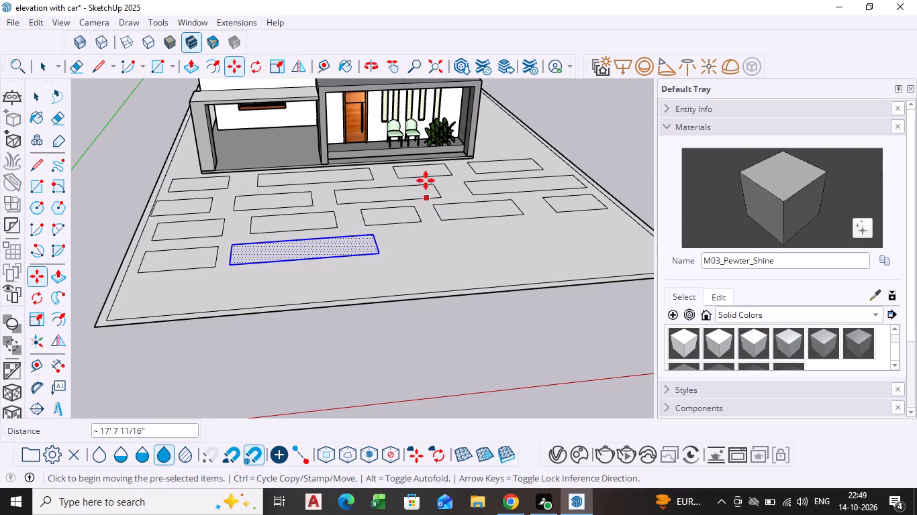
scroll(426, 180, "up", 5)
key("space")
Copy the third rectangle of the first row about 17' 7" forward as the fourth row's third rectangle.
left_click(426, 170)
key("m")
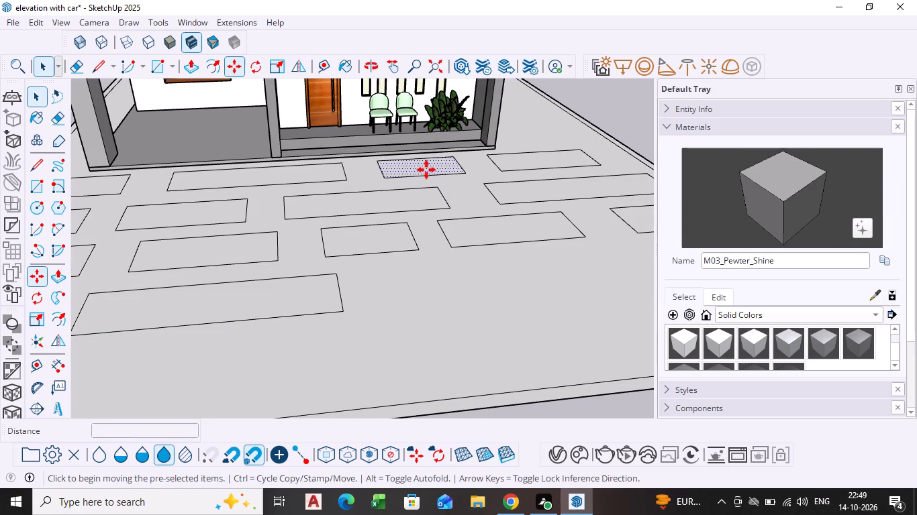
left_click(426, 170)
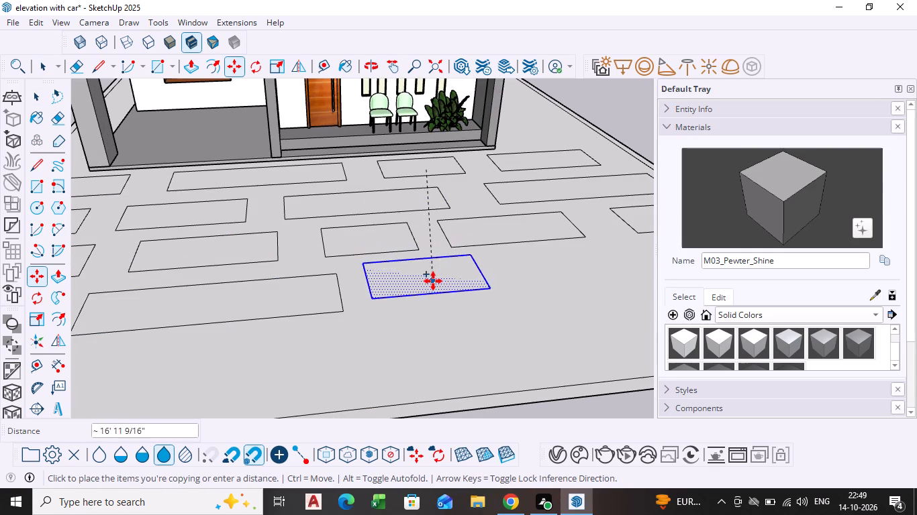
left_click(435, 287)
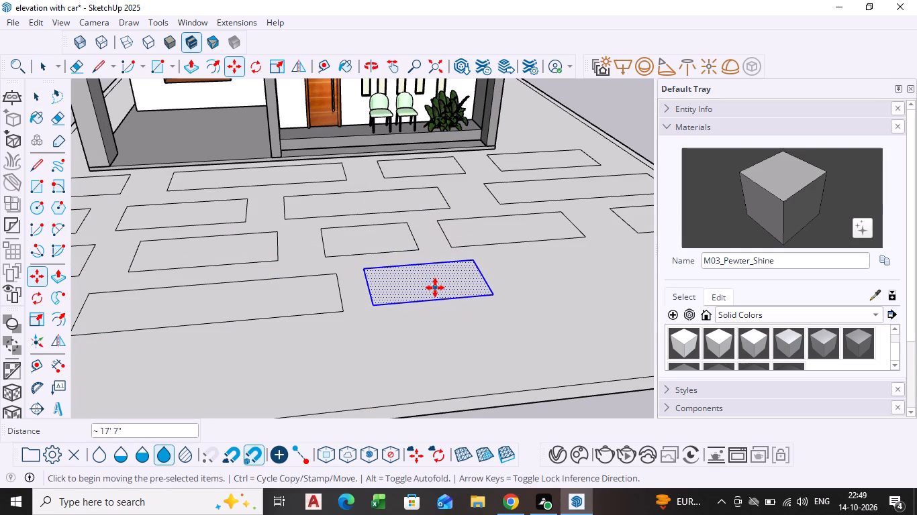
scroll(435, 288, "down", 6)
middle_click_drag(435, 288, 326, 272, "shift")
key("space")
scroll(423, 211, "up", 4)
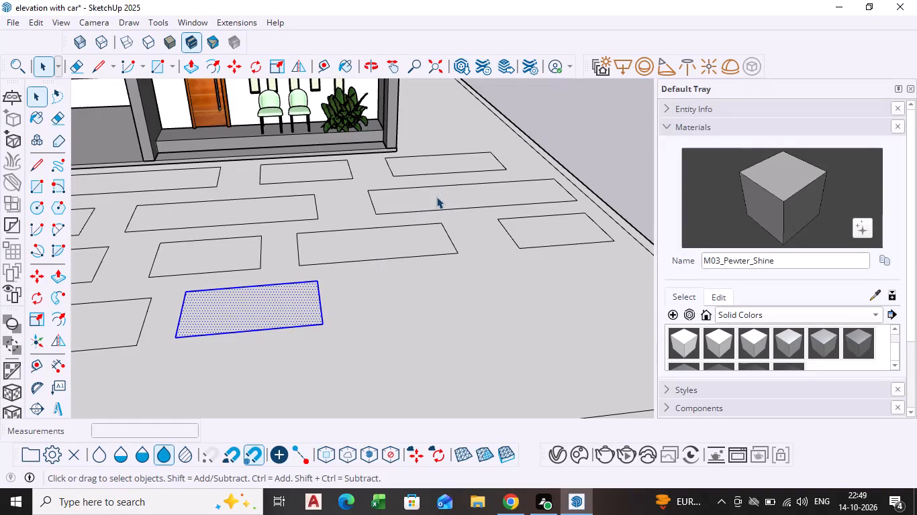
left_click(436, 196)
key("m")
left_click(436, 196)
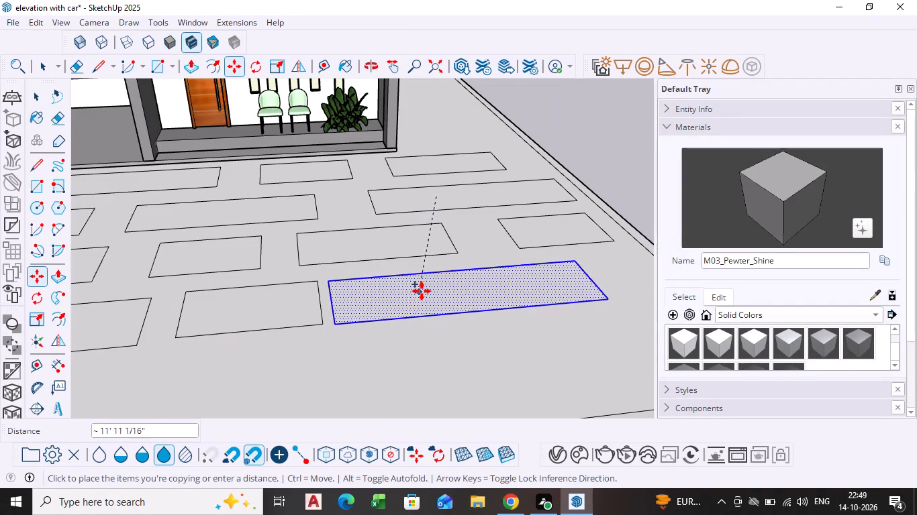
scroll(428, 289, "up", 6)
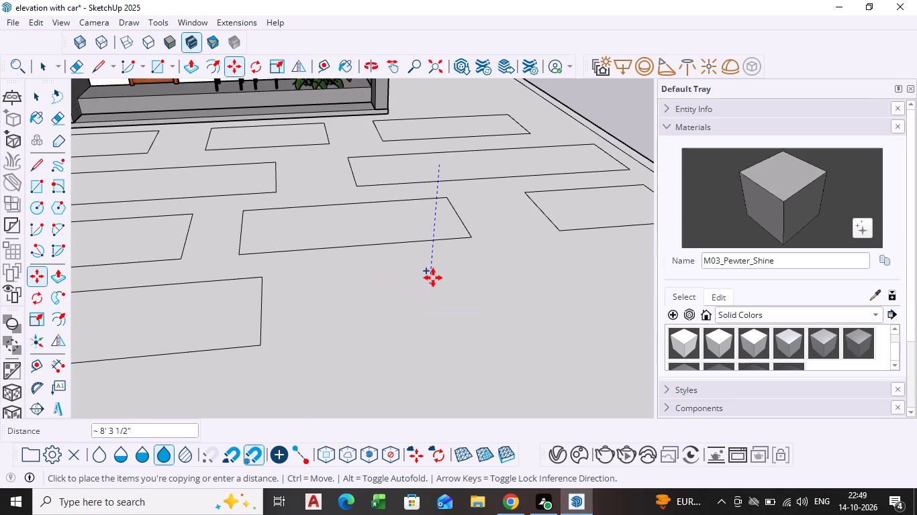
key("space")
Copy the third rectangle of the fourth row about 9' 7" sideways as the row's last rectangle.
scroll(410, 281, "down", 5)
left_click(271, 314)
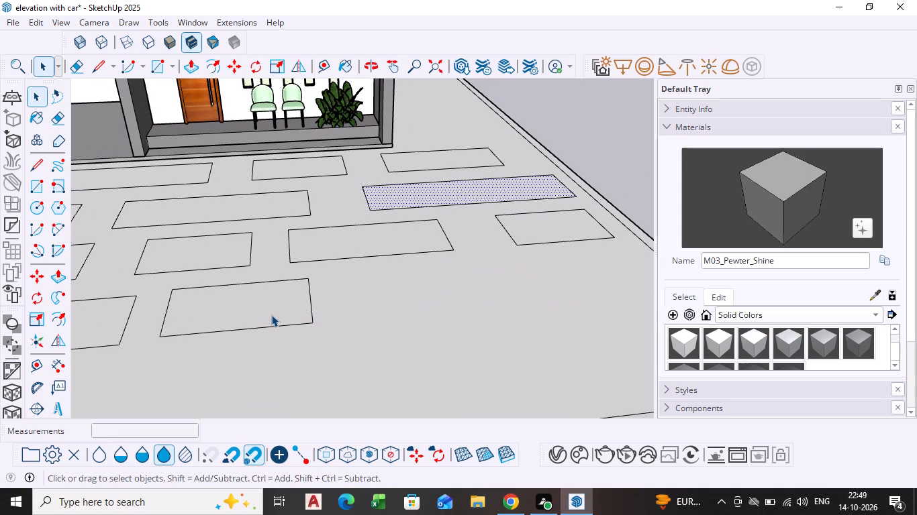
key("m")
left_click(271, 312)
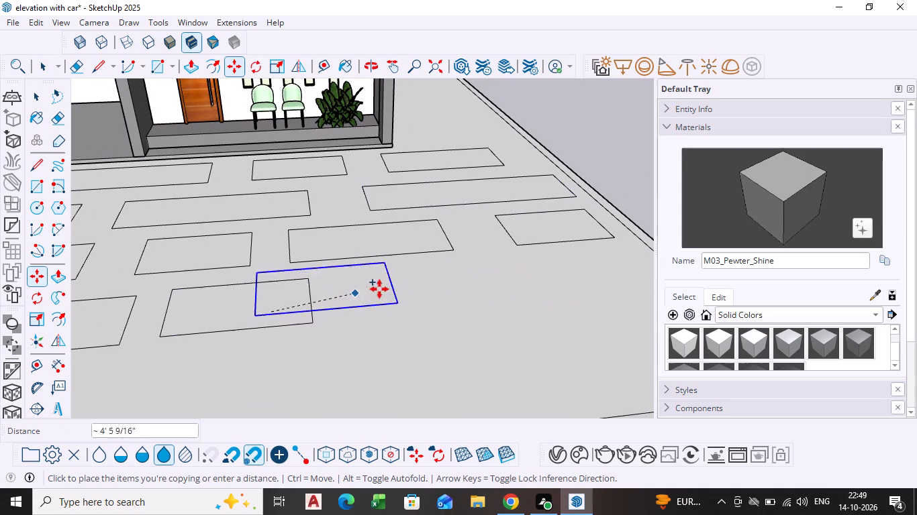
left_click(458, 292)
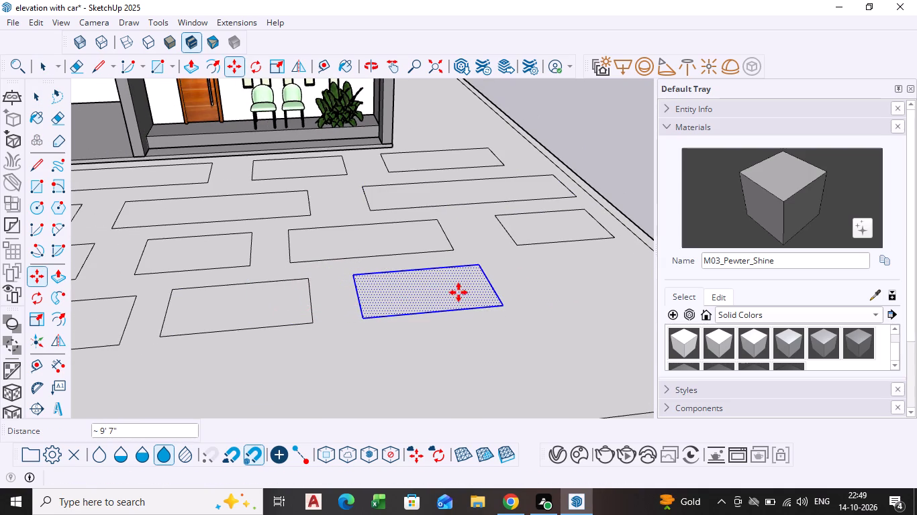
scroll(471, 302, "down", 8)
middle_click_drag(471, 323, 424, 338)
scroll(482, 306, "up", 5)
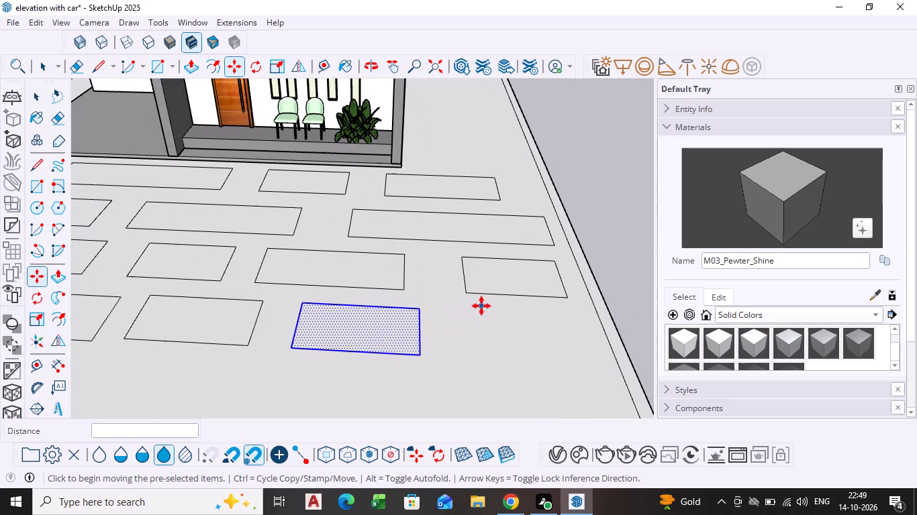
key("space")
Lengthen the last rectangle of the third row by moving its inner short edge about 2' 4" towards its neighbour.
left_click(464, 278)
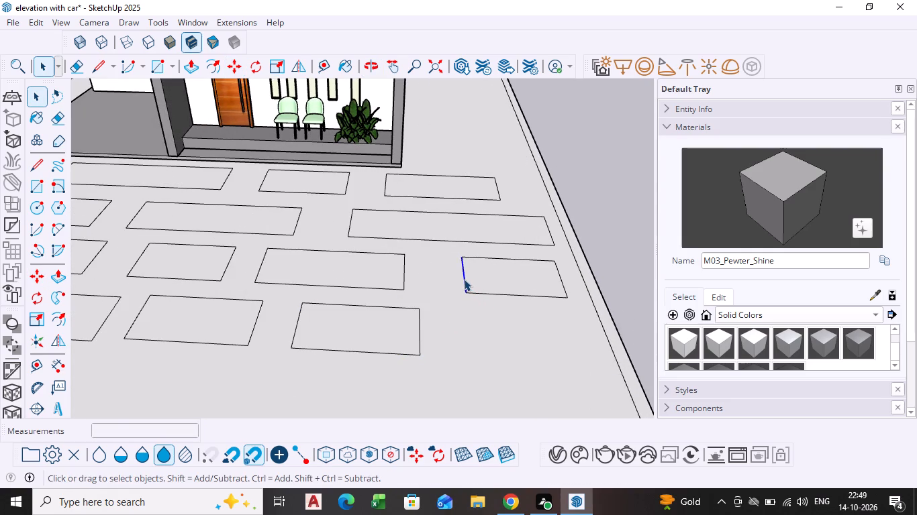
key("m")
left_click(464, 279)
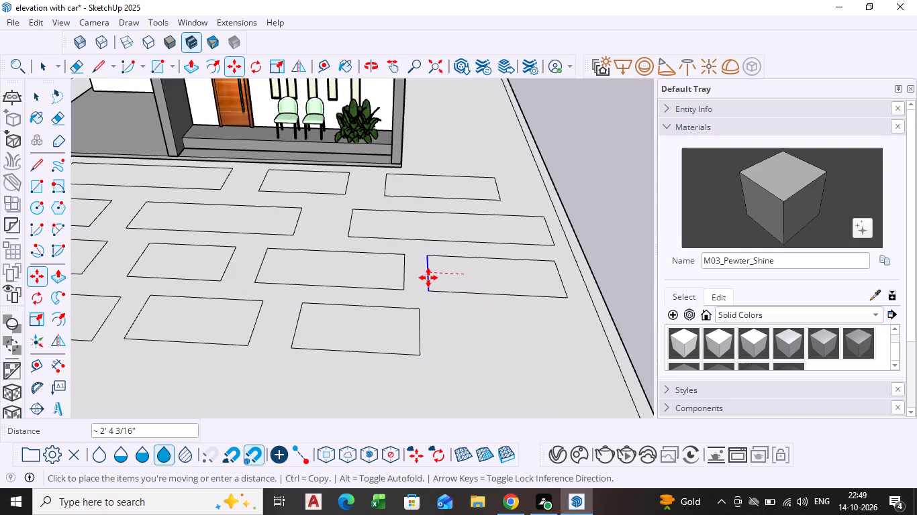
left_click(428, 278)
key("space")
Lengthen the last rectangle of the fourth row by moving its outer short edge about 10' 1 1/2" towards the plot border.
left_click(421, 330)
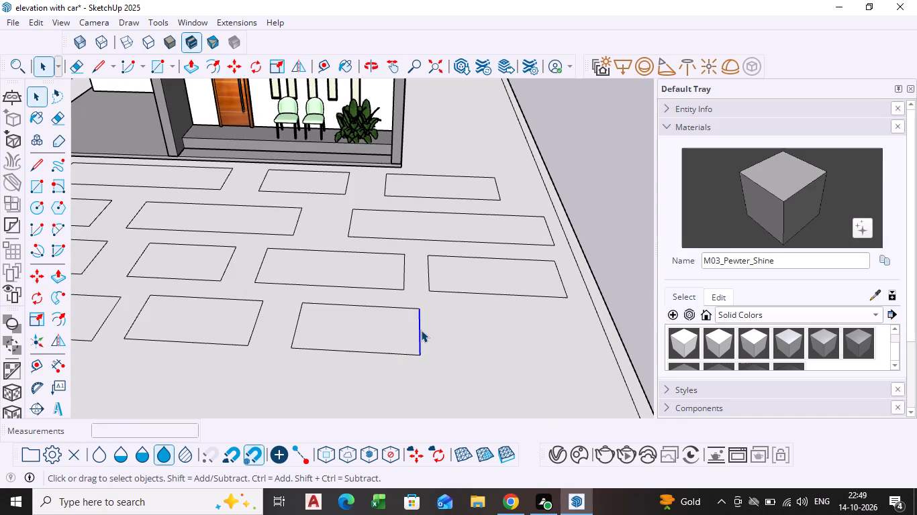
key("m")
left_click(421, 330)
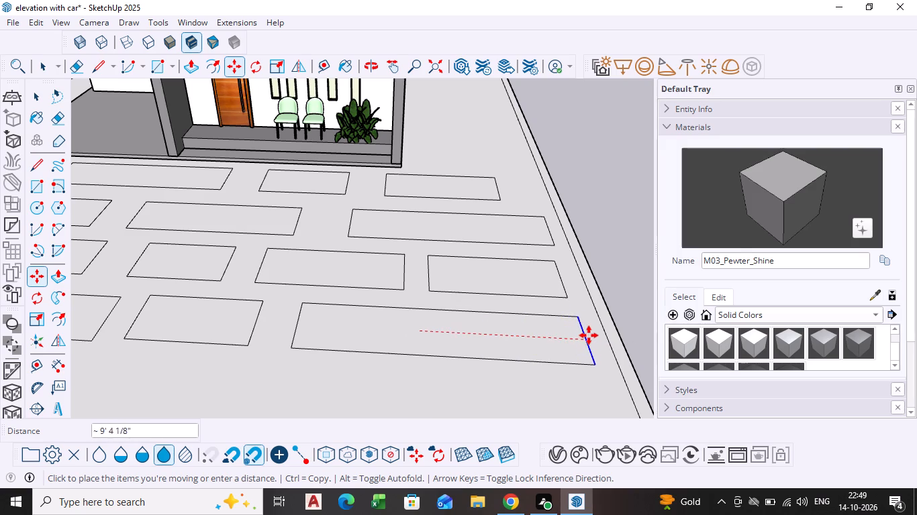
left_click(599, 335)
scroll(448, 313, "down", 13)
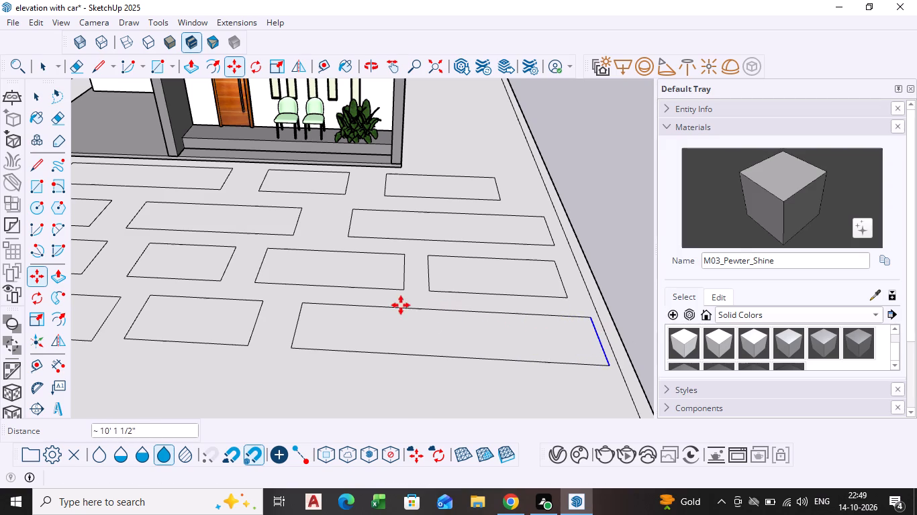
scroll(399, 300, "down", 4)
key("space")
Examine the four rows of paving rectangles and the remaining ground up to the plot's front border.
scroll(351, 266, "down", 12)
middle_click_drag(322, 296, 373, 292)
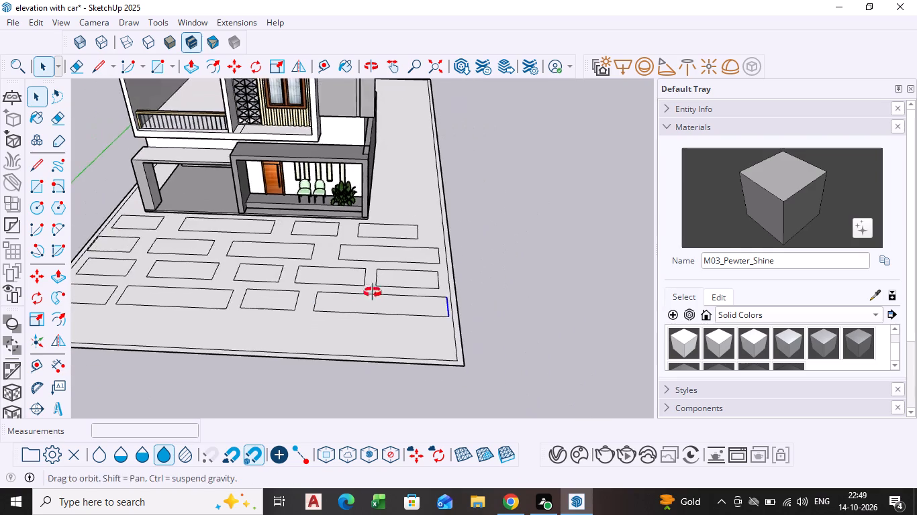
middle_click_drag(373, 292, 388, 286)
left_click(540, 194)
scroll(338, 310, "down", 4)
scroll(285, 319, "down", 1)
middle_click_drag(285, 319, 285, 317, "shift")
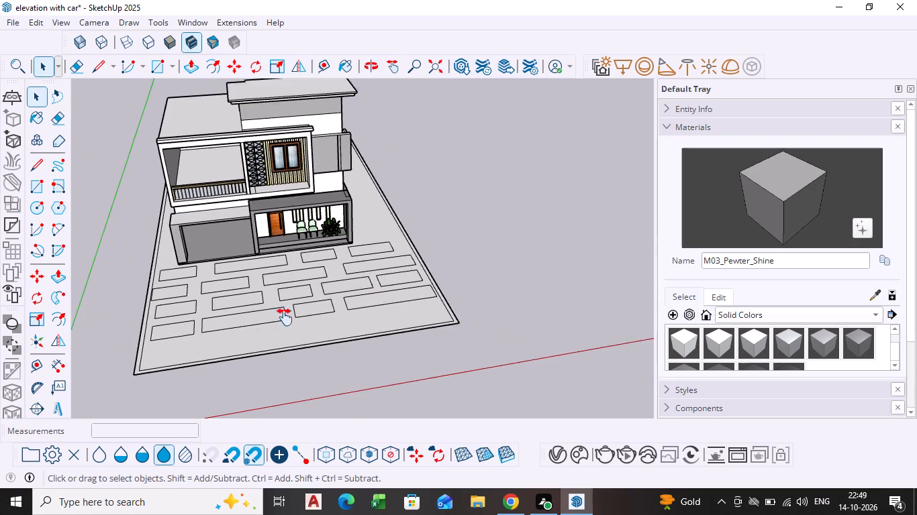
middle_click_drag(285, 317, 295, 286, "shift")
scroll(264, 288, "up", 4)
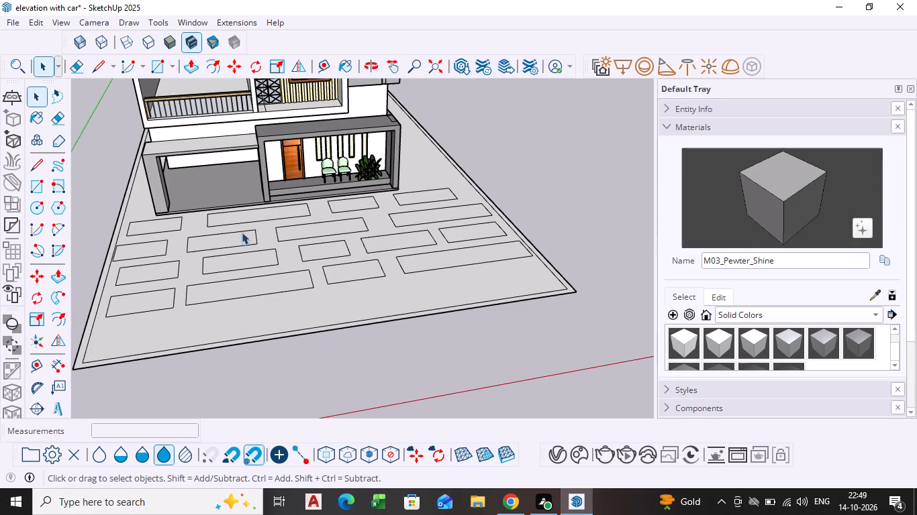
middle_click_drag(185, 231, 206, 299)
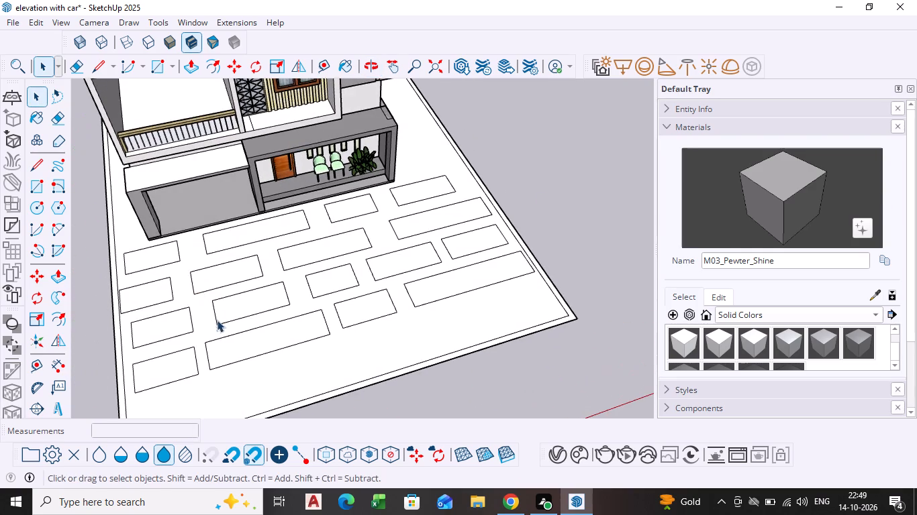
scroll(217, 332, "down", 1)
middle_click_drag(217, 332, 242, 243, "ctrl")
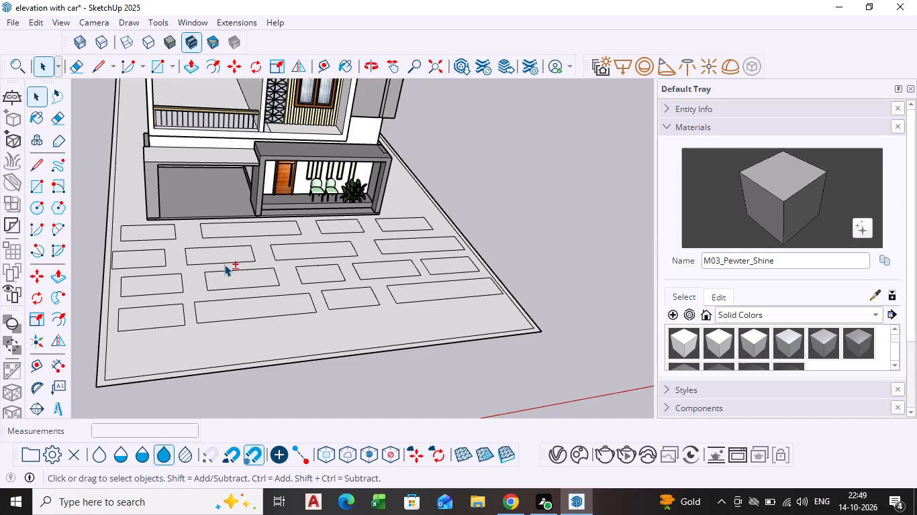
middle_click_drag(224, 264, 257, 240, "shift")
middle_click_drag(252, 240, 240, 285)
scroll(252, 240, "down", 1)
scroll(243, 296, "up", 4)
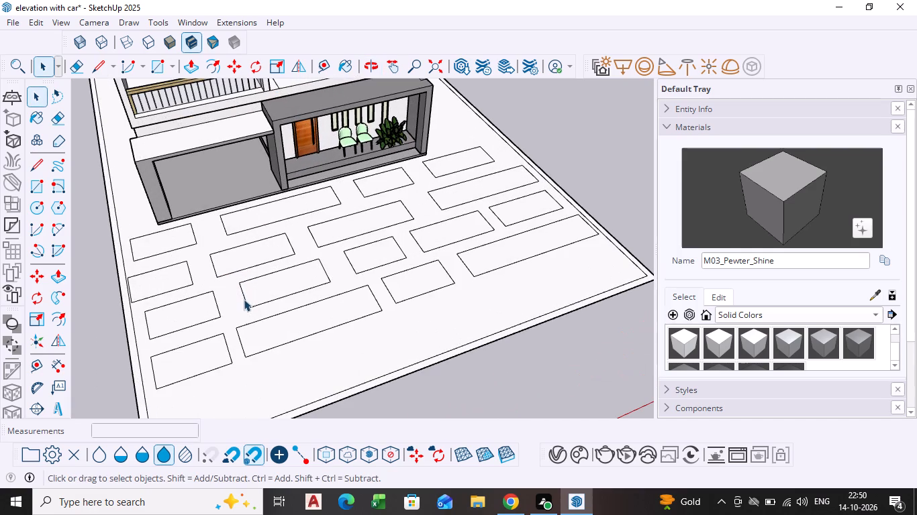
middle_click_drag(244, 299, 259, 231)
Copy the long second rectangle of the first row about 25' 11" forward as the first rectangle of a fifth row.
left_click(271, 152)
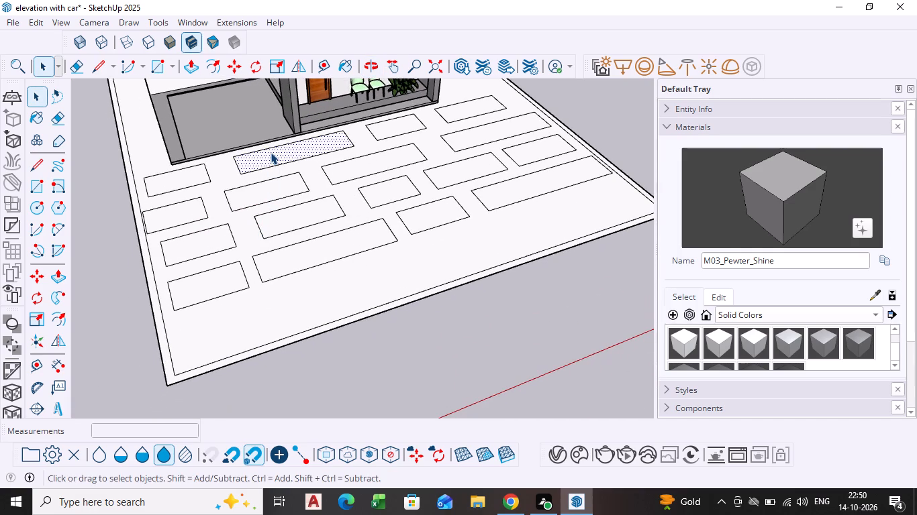
key("m")
left_click(272, 152)
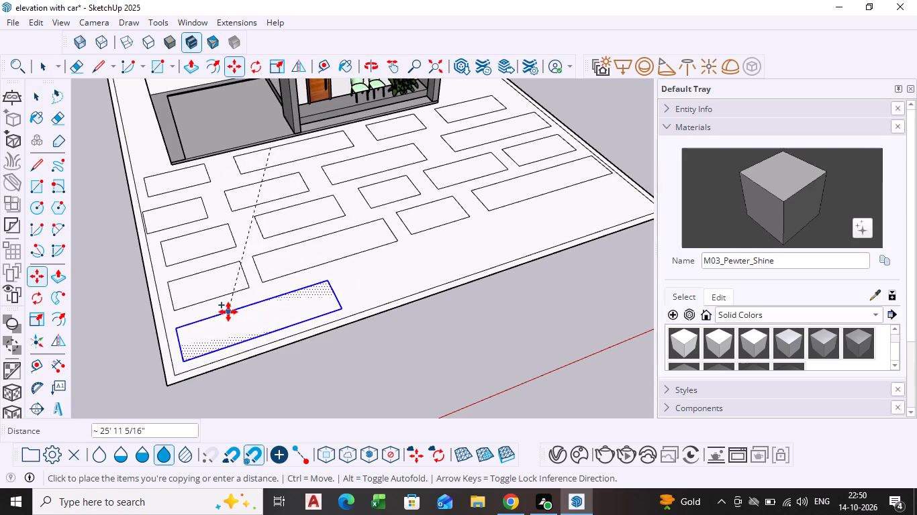
left_click(228, 312)
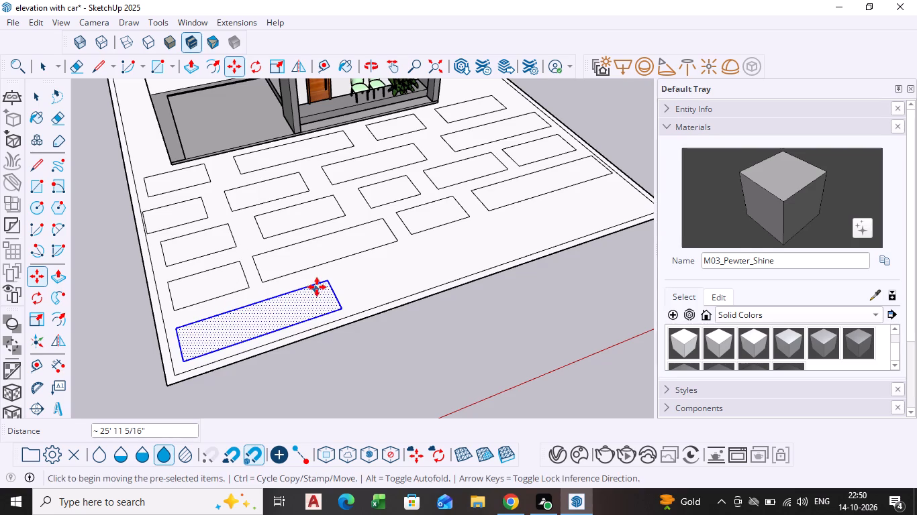
key("space")
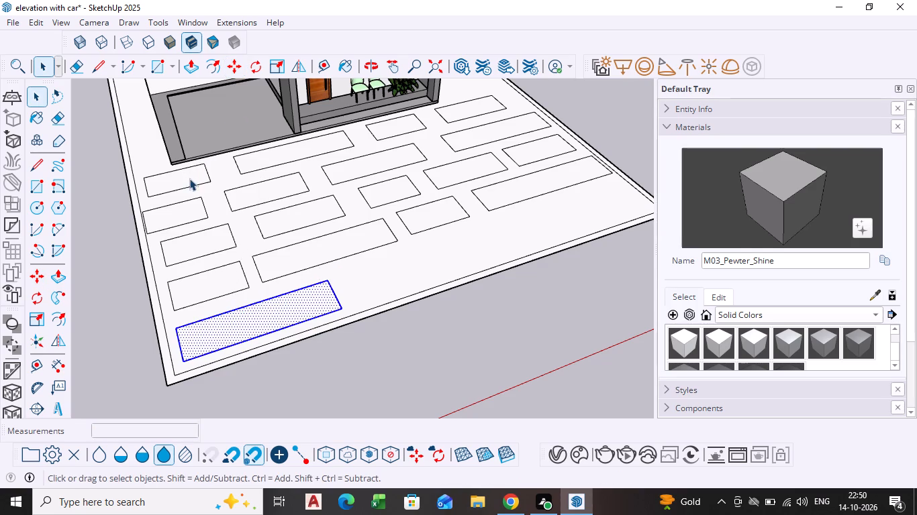
Lengthen the first rectangle of the third row by moving its outer short edge slightly towards the plot's side border.
left_click(163, 255)
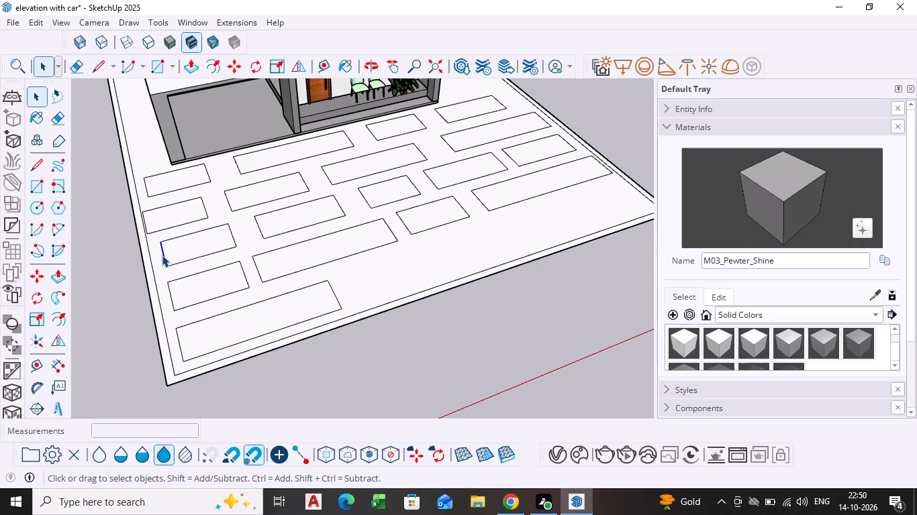
scroll(162, 254, "up", 5)
key("m")
left_click(166, 252)
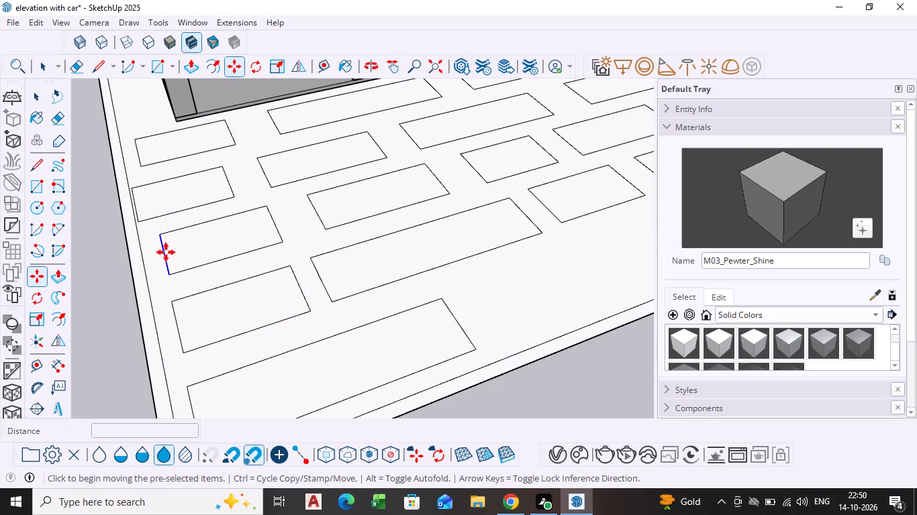
left_click(152, 255)
key("space")
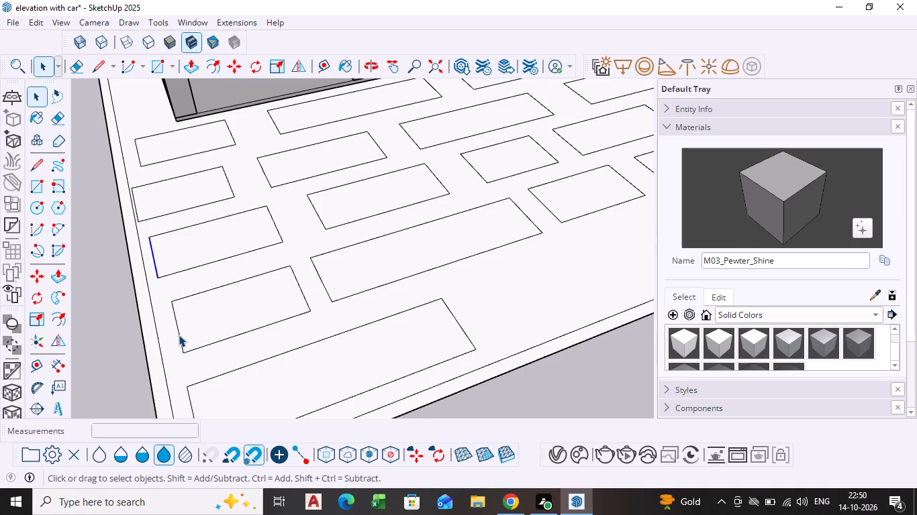
Lengthen the first rectangle of the fourth row by moving its outer short edge 8" towards the plot's side border.
left_click(179, 335)
key("m")
left_click(179, 335)
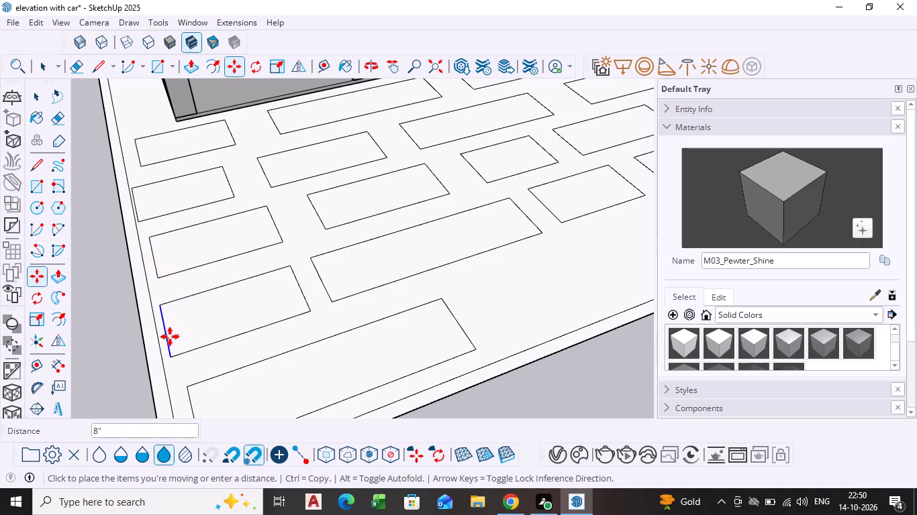
left_click(170, 337)
key("space")
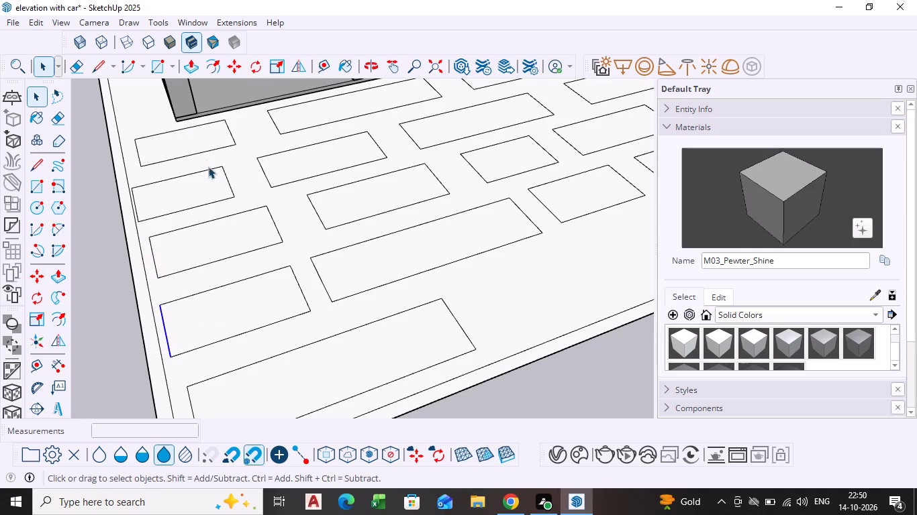
Copy the second rectangle of the second row about 19' to the front as the fifth row's second rectangle.
scroll(101, 207, "up", 9)
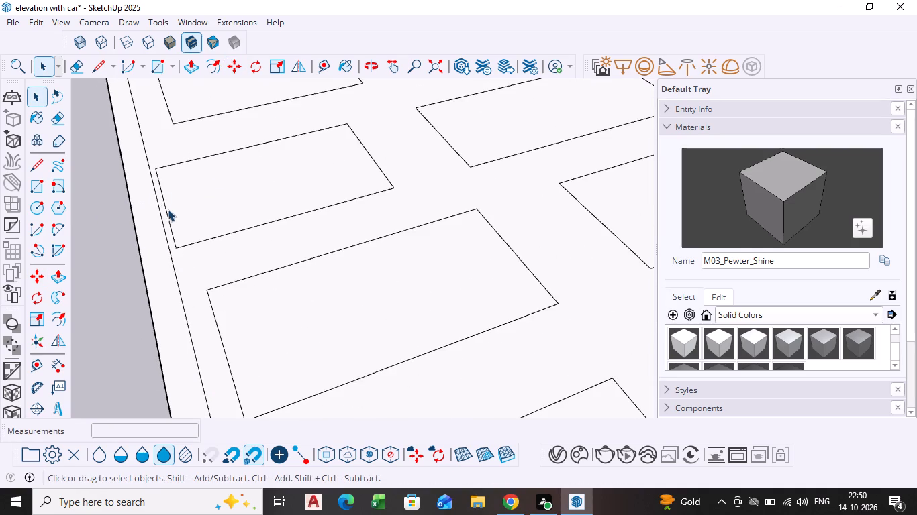
scroll(168, 209, "down", 18)
scroll(412, 296, "down", 3)
middle_click_drag(413, 296, 324, 295, "shift")
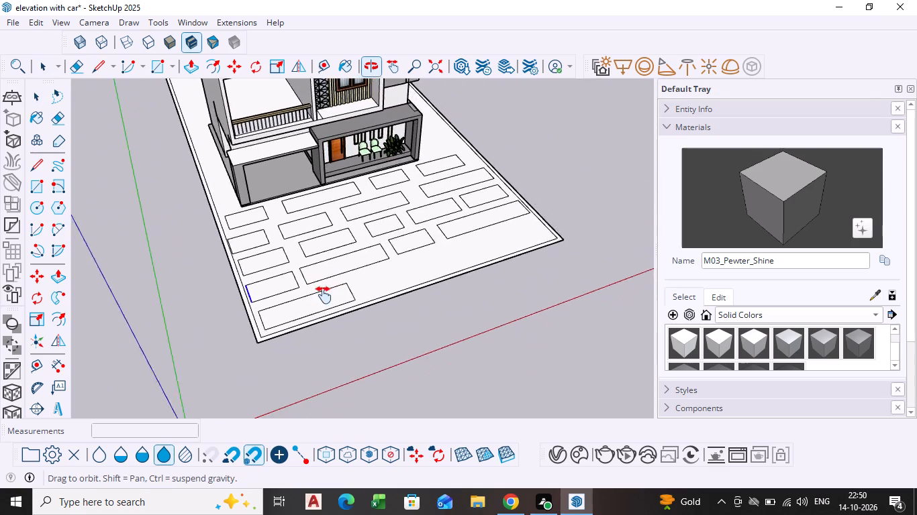
middle_click_drag(324, 295, 320, 295, "shift")
scroll(385, 260, "up", 5)
key("space")
left_click(260, 204)
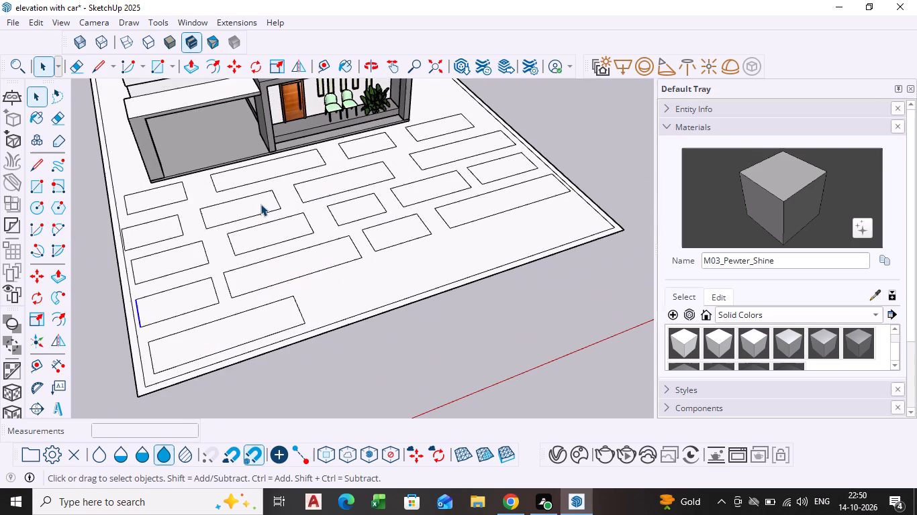
key("m")
left_click(258, 204)
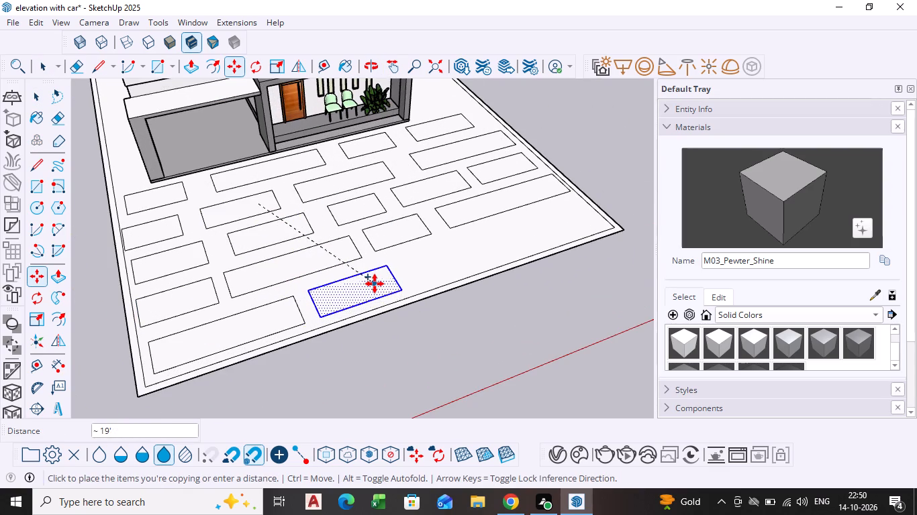
left_click(375, 284)
key("space")
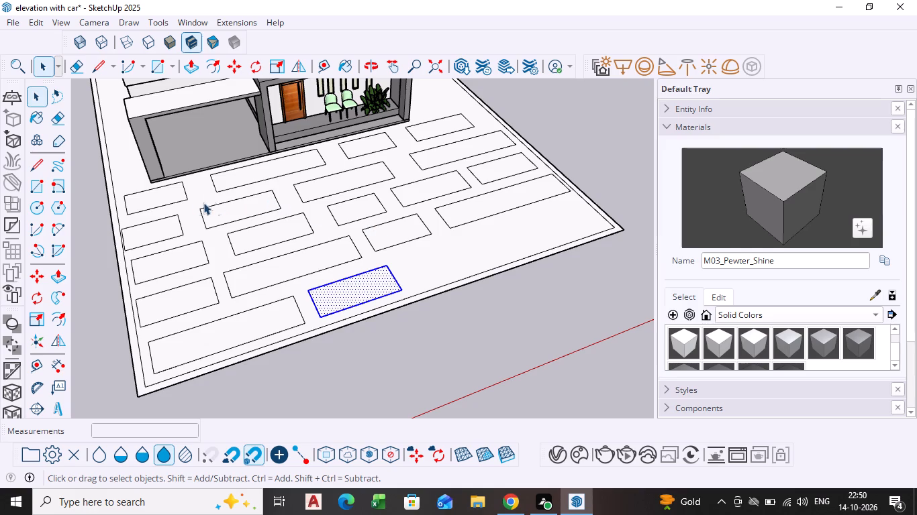
Copy the short third rectangle of the third row about 12' 5" to the front as the fifth row's third rectangle.
left_click(371, 281)
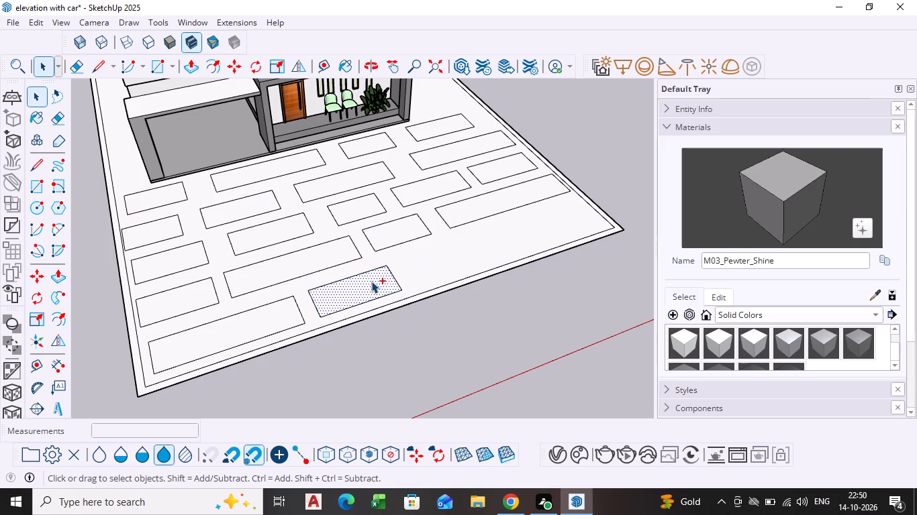
scroll(394, 264, "down", 2)
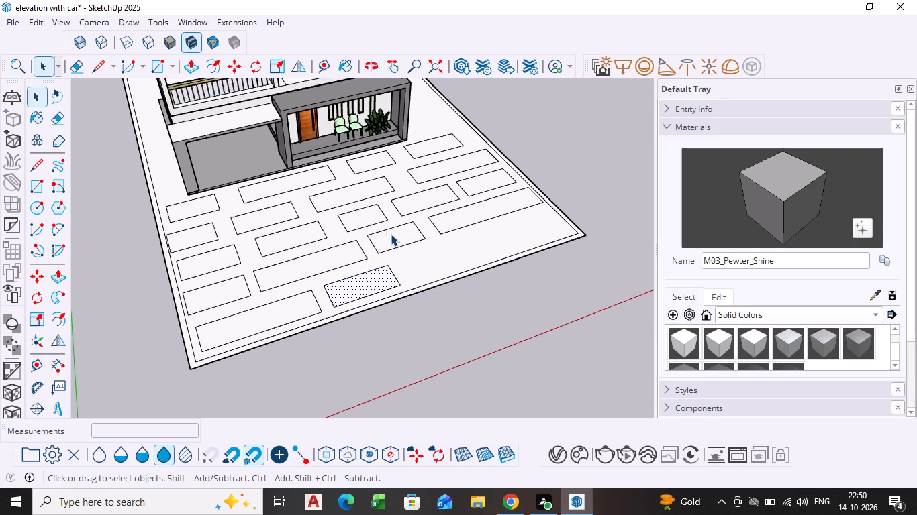
left_click(365, 213)
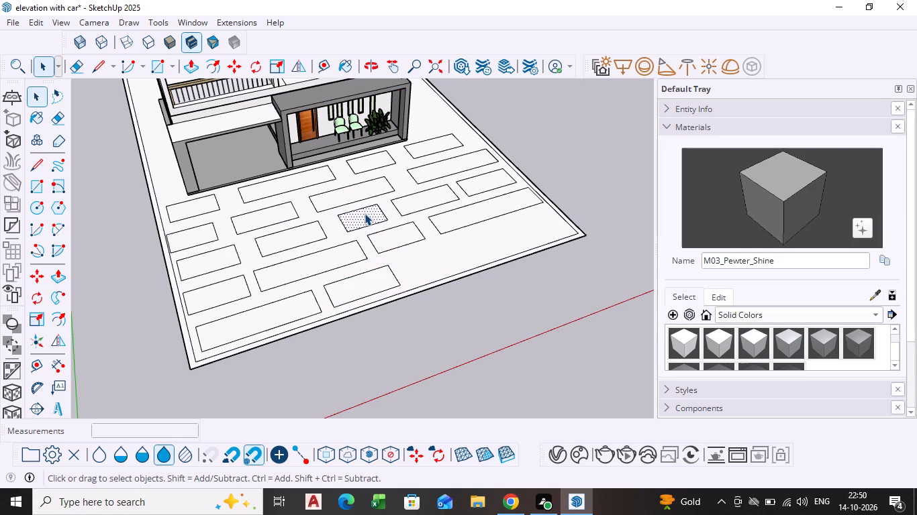
key("m")
left_click(365, 213)
scroll(436, 262, "up", 4)
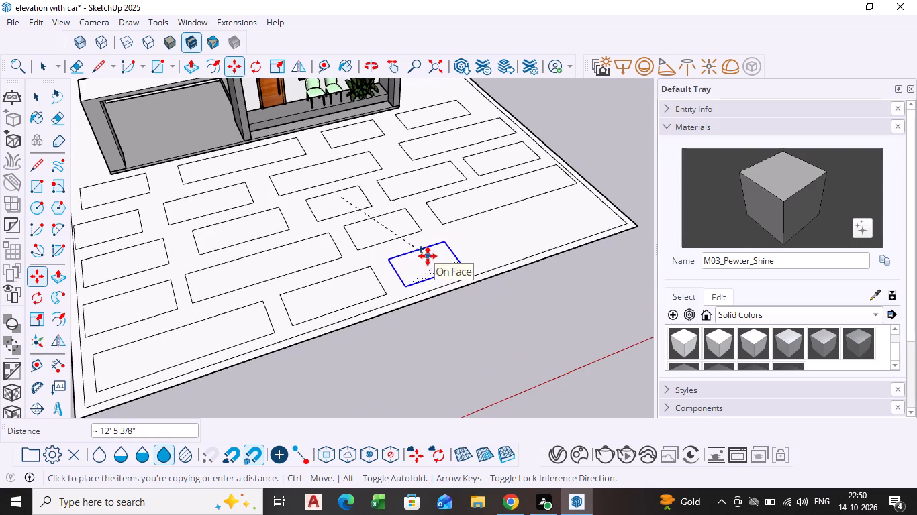
left_click(428, 256)
Copy the third rectangle of the fifth row about 8' 5" sideways as the row's last rectangle.
left_click(422, 262)
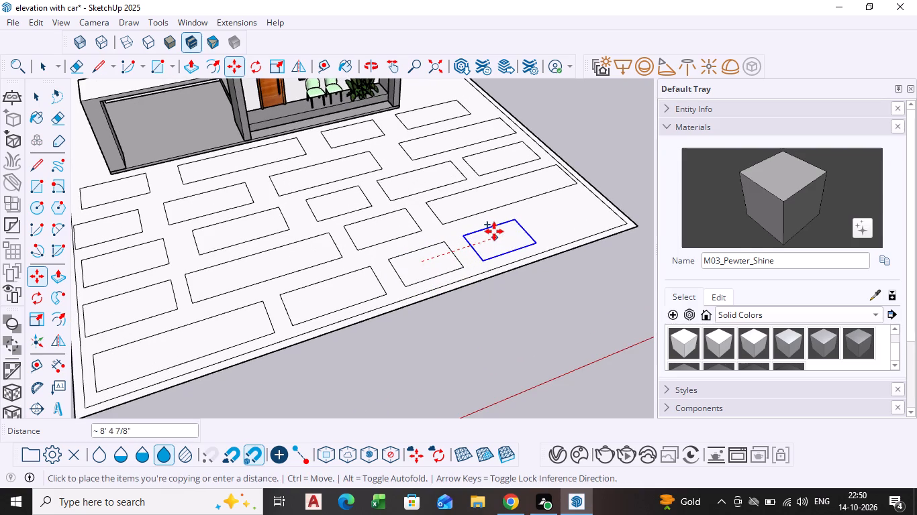
left_click(495, 231)
Lengthen the last rectangle of the fifth row by moving its outer short edge about 7' 7" towards the plot border.
middle_click_drag(527, 229, 477, 270)
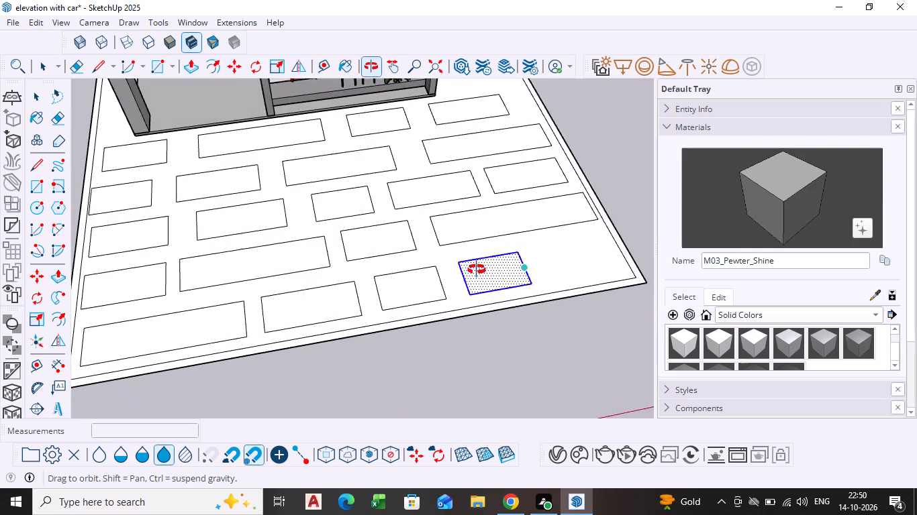
middle_click_drag(477, 270, 475, 271)
scroll(524, 272, "up", 5)
key("space")
scroll(522, 282, "up", 2)
left_click(522, 282)
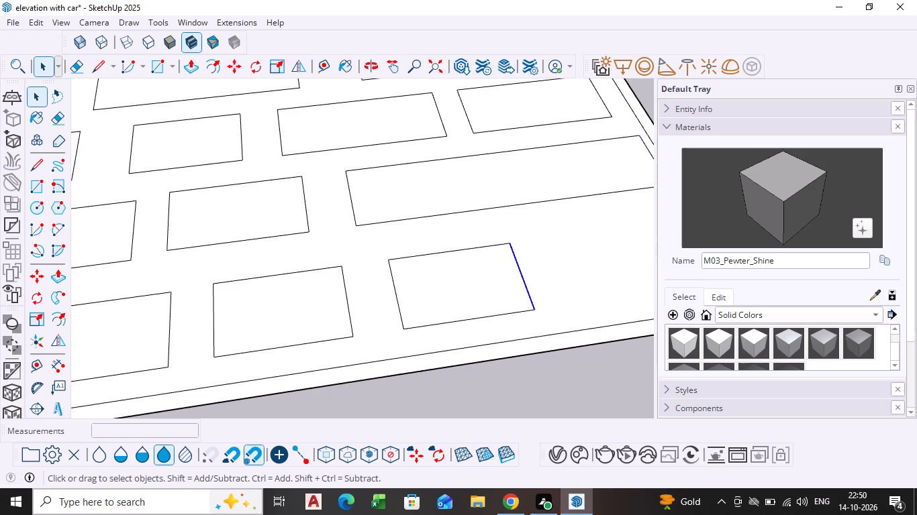
scroll(9, 439, "down", 4)
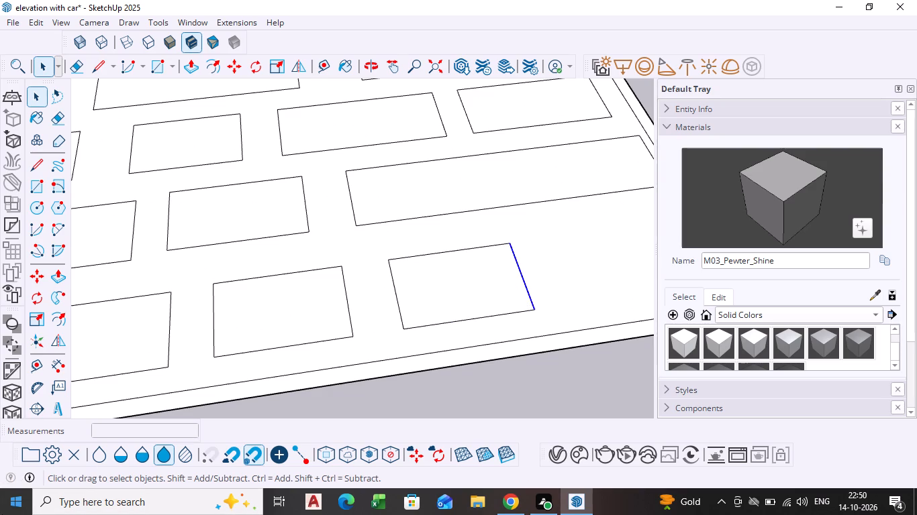
scroll(226, 514, "down", 3)
scroll(421, 235, "down", 9)
middle_click_drag(420, 238, 401, 256)
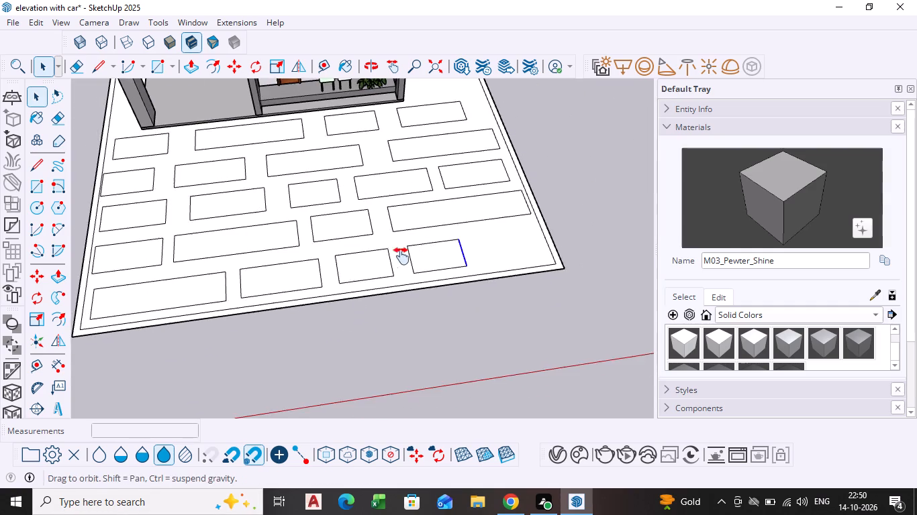
middle_click_drag(401, 256, 358, 283)
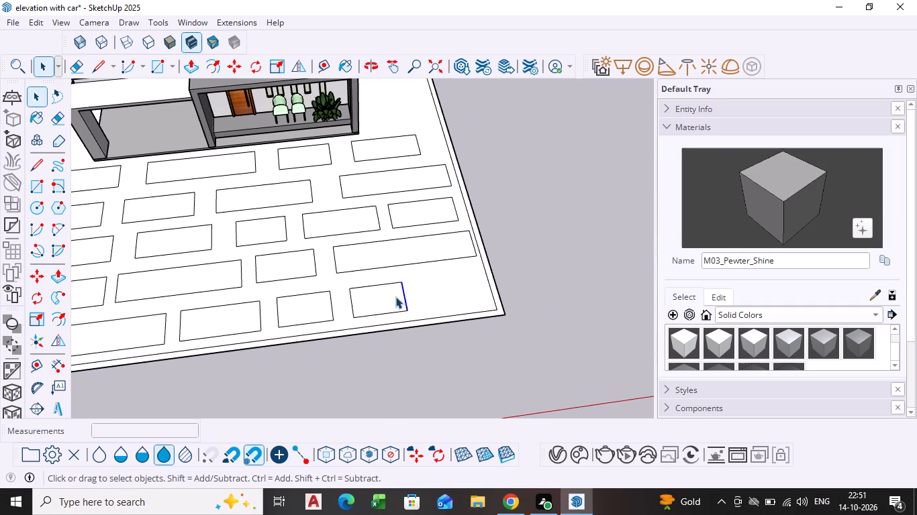
key("m")
left_click(402, 294)
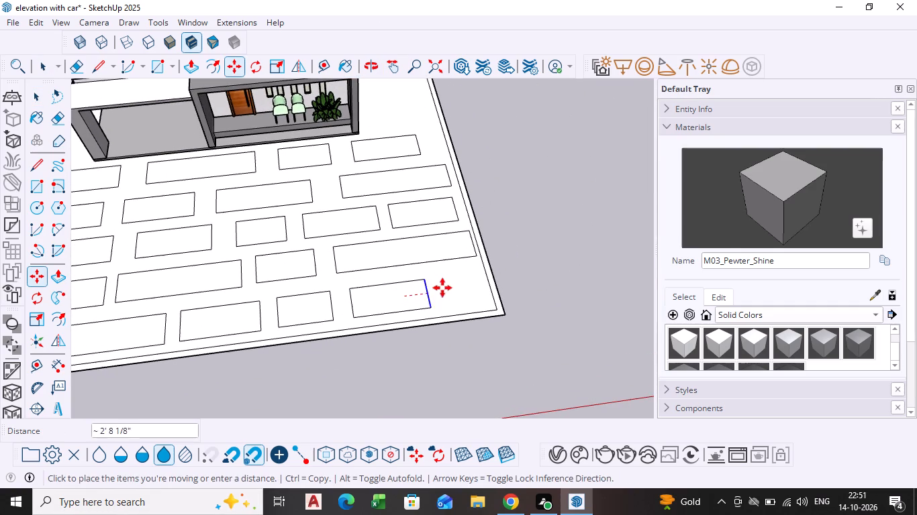
left_click(467, 284)
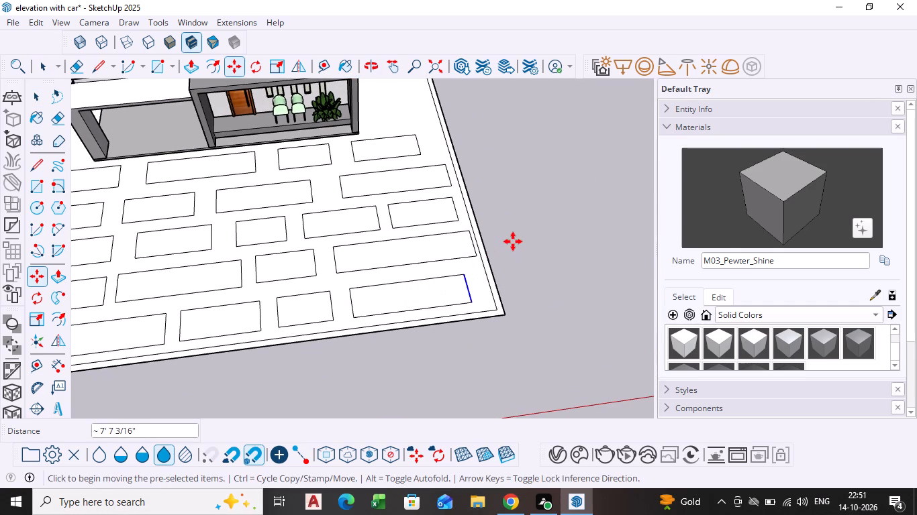
key("space")
left_click(514, 238)
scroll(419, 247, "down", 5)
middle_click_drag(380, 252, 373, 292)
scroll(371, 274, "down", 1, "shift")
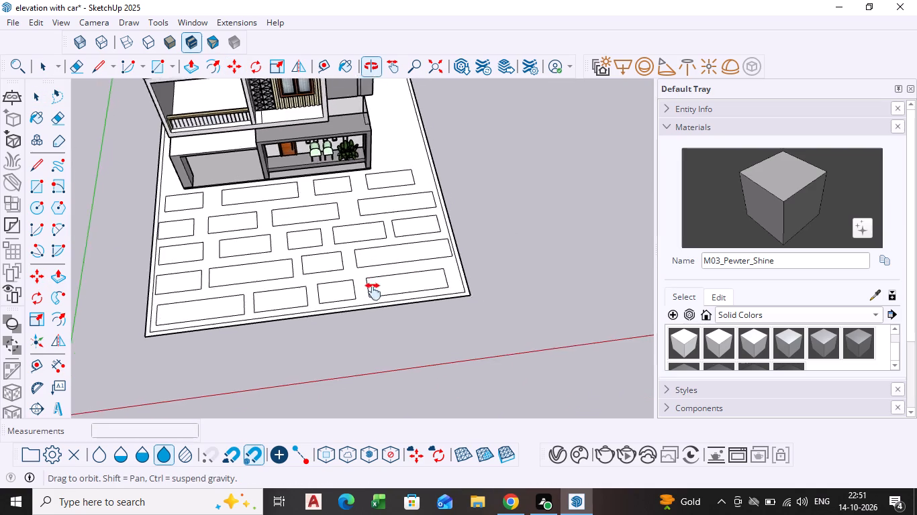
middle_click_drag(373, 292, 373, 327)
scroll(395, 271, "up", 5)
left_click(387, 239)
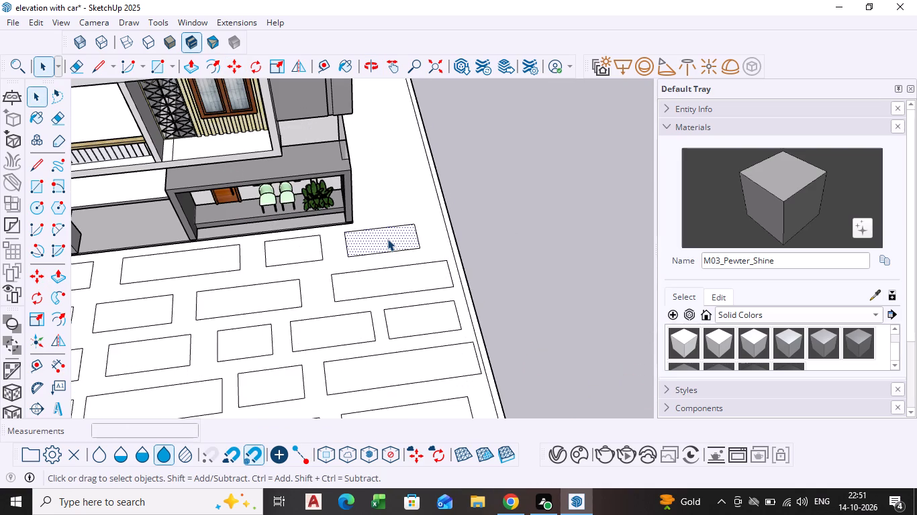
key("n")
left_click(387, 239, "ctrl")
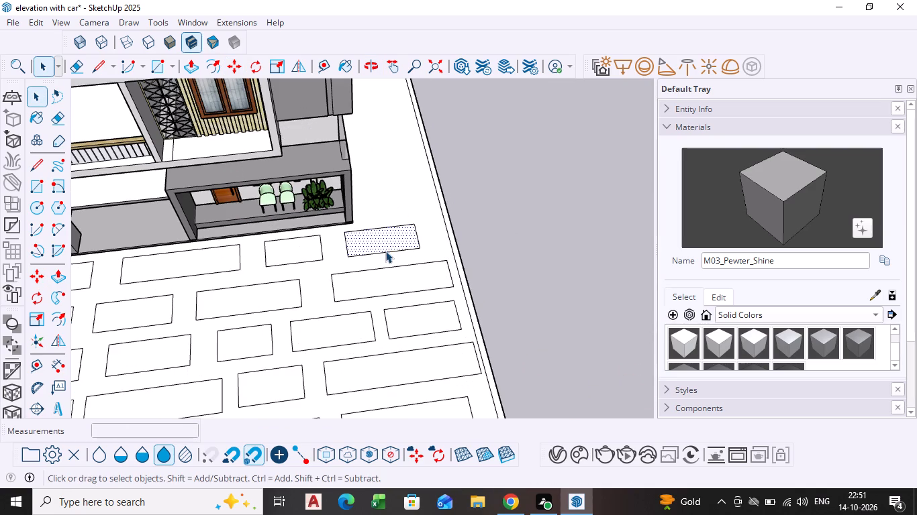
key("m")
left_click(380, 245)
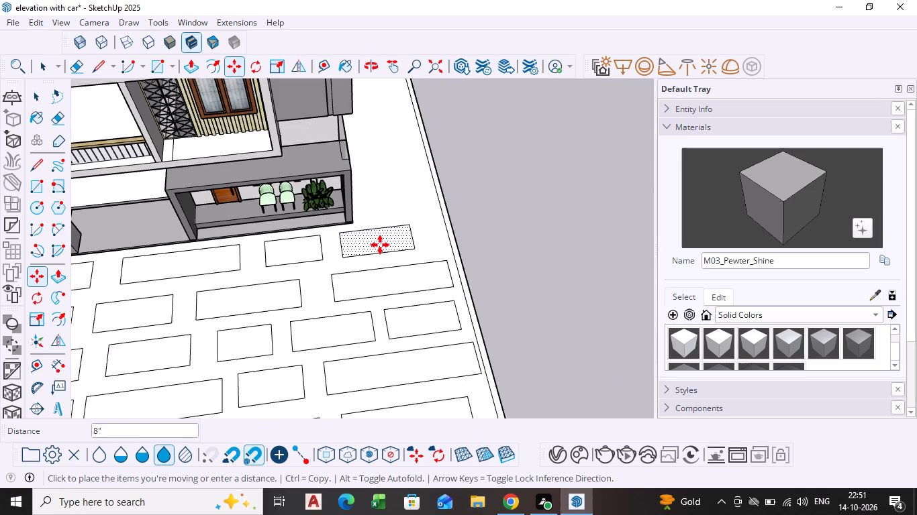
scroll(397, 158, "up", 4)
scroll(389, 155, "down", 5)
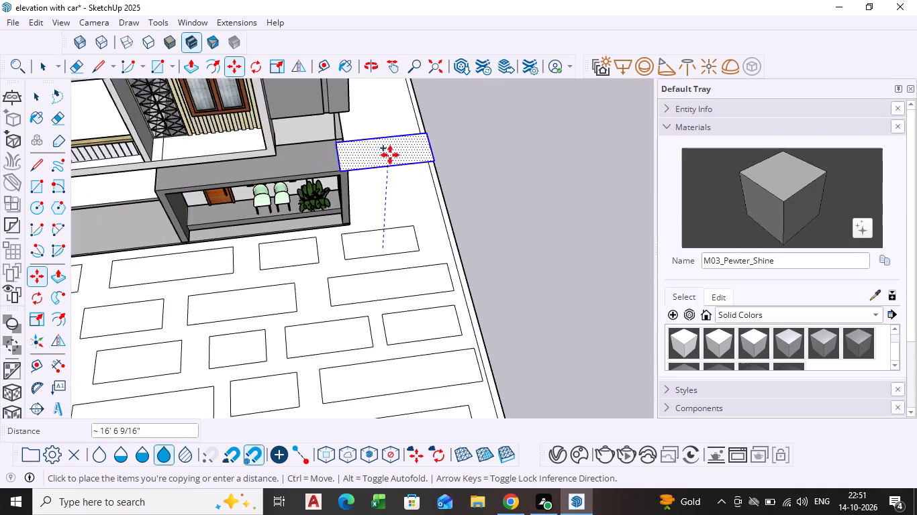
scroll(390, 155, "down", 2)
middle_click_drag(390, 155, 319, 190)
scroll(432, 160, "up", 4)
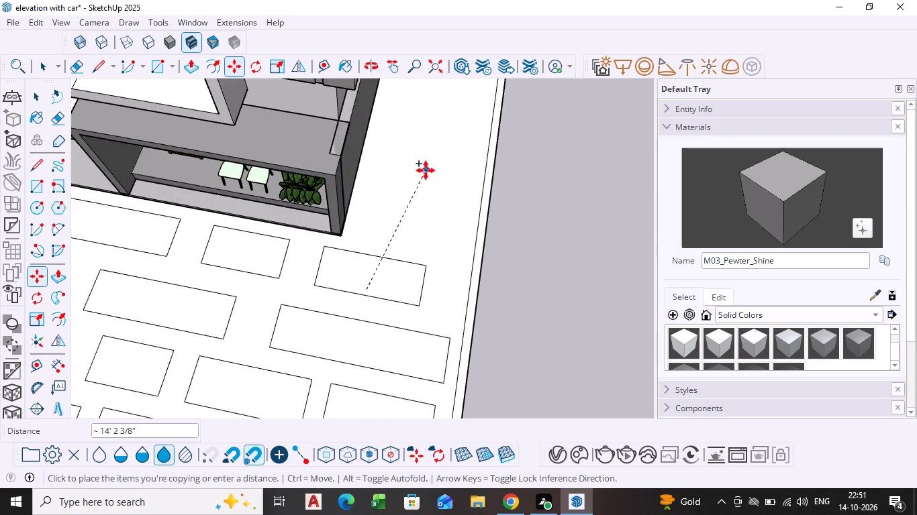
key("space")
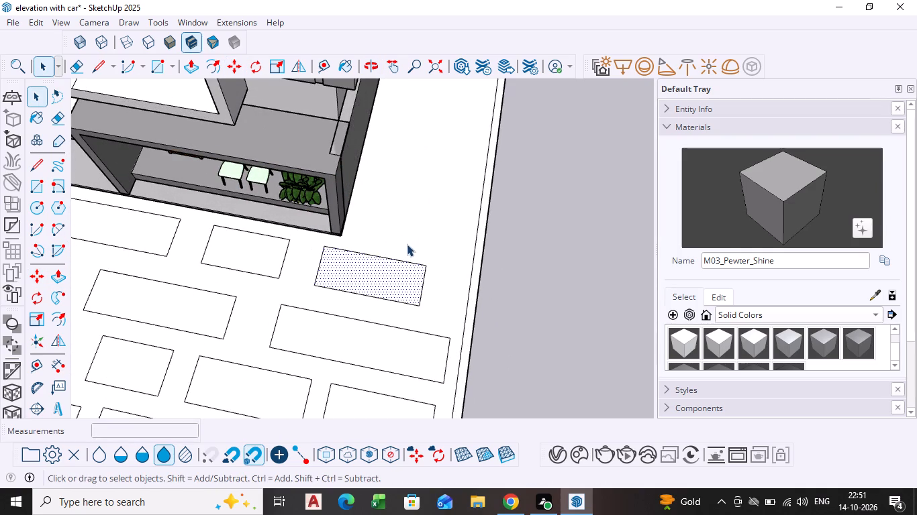
Copy the last rectangle of the first row back onto the side strip of ground beside the house's side wall.
key("m")
left_click(379, 270)
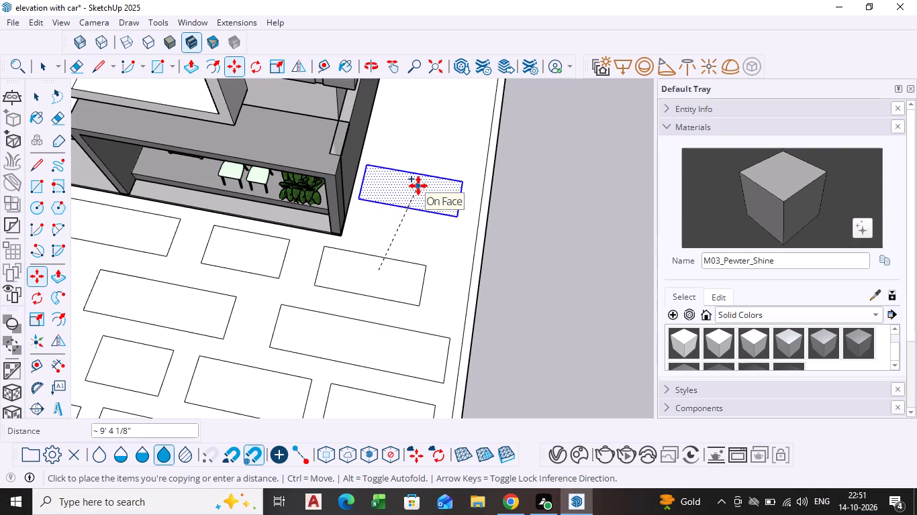
left_click(416, 211)
scroll(402, 224, "down", 11)
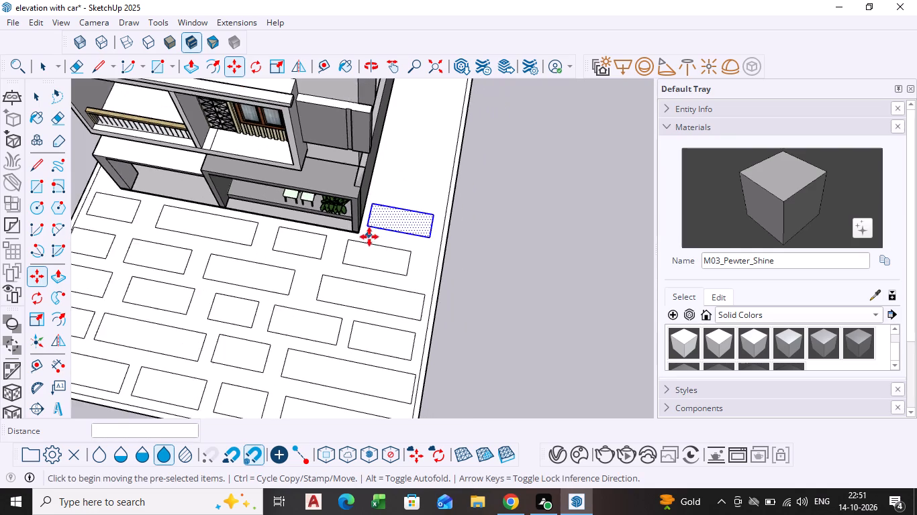
Copy the short third rectangle of the first row about 17' 8" onto the side strip, behind the rectangle already there.
scroll(370, 247, "down", 1)
middle_click_drag(372, 249, 395, 243)
key("space")
left_click(304, 257)
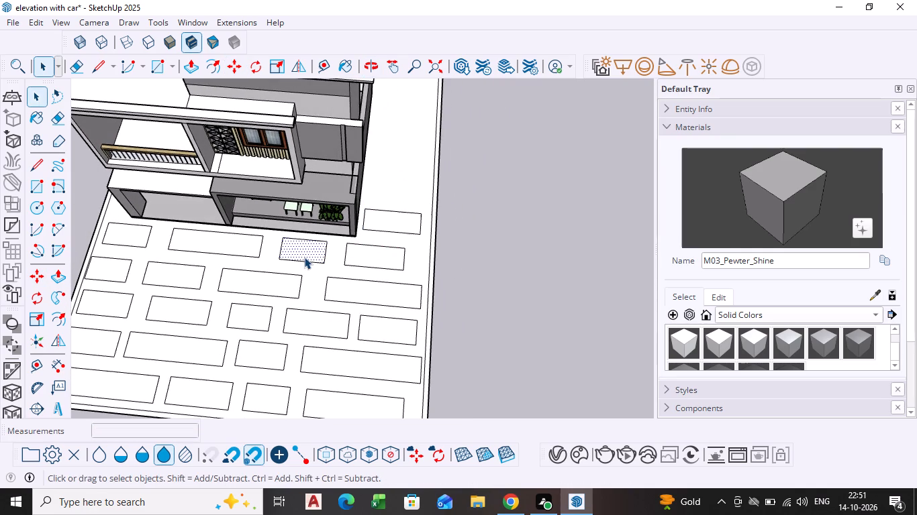
key("m")
left_click(304, 256)
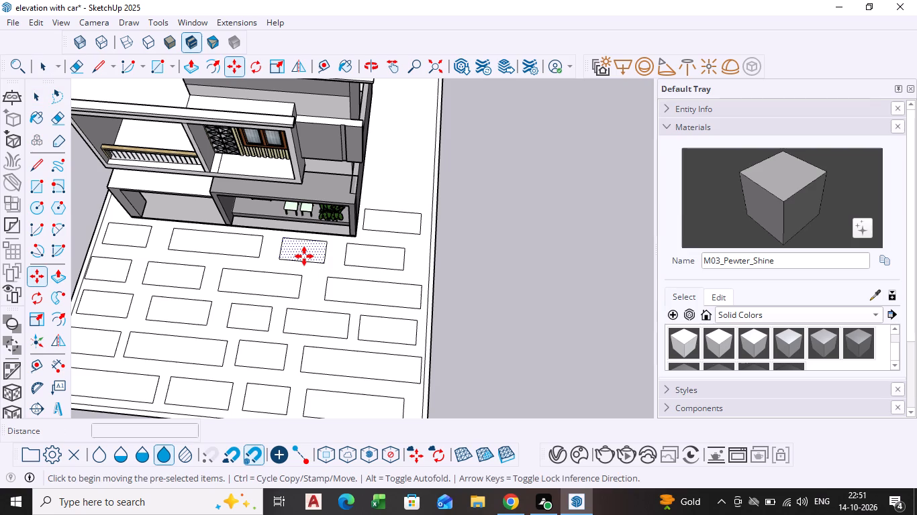
scroll(409, 178, "up", 9)
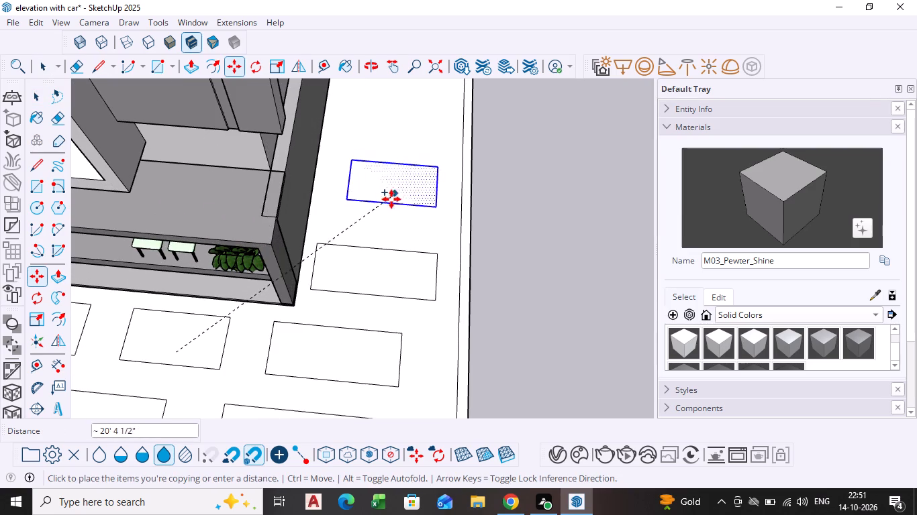
left_click(365, 207)
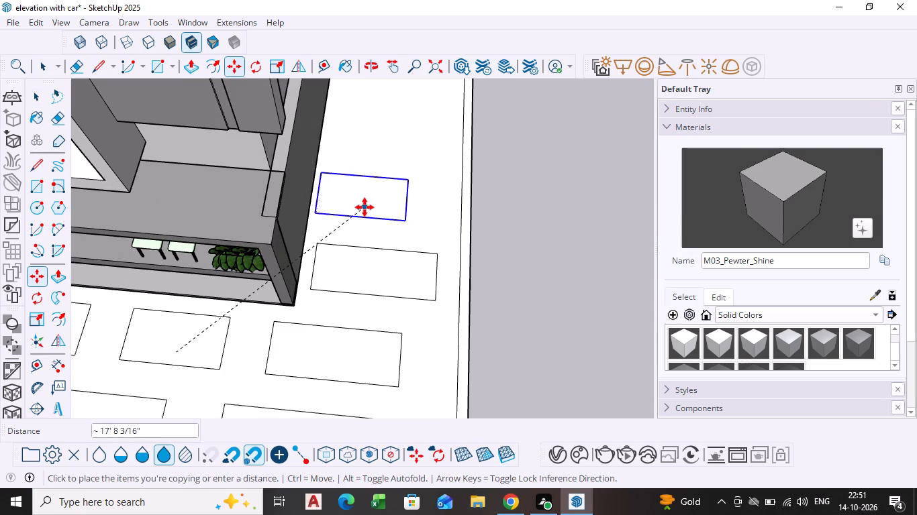
key("space")
Lengthen the rear rectangle on the side strip by moving its outer short edge towards the plot border.
scroll(285, 289, "down", 16)
middle_click_drag(273, 278, 417, 225, "shift")
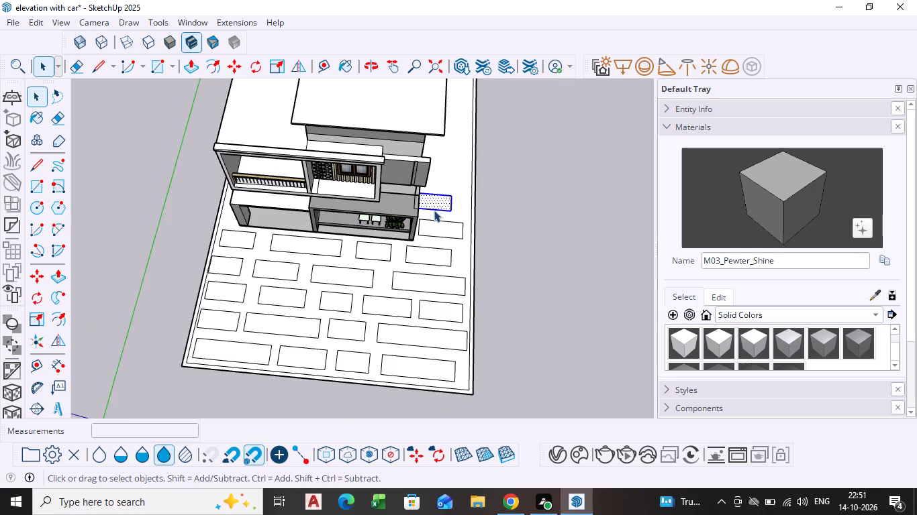
scroll(434, 209, "up", 4)
middle_click_drag(438, 202, 347, 205)
scroll(518, 223, "up", 4)
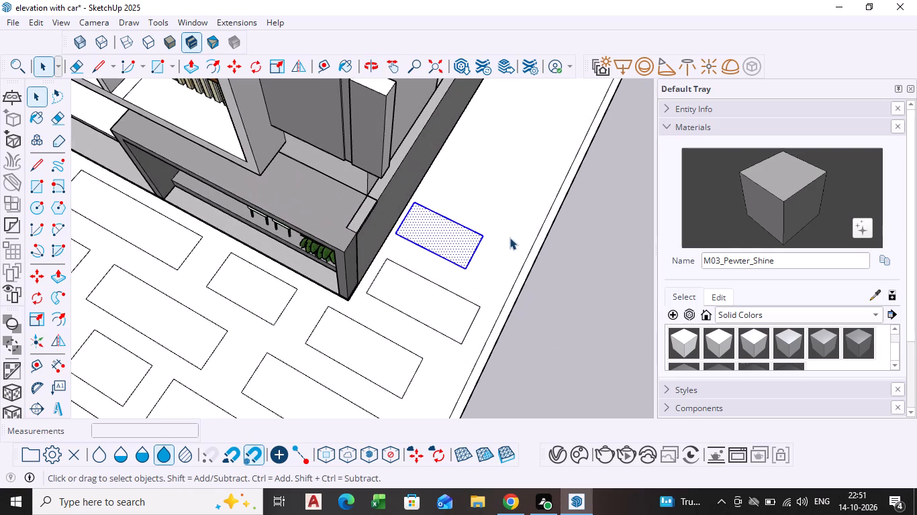
key("m")
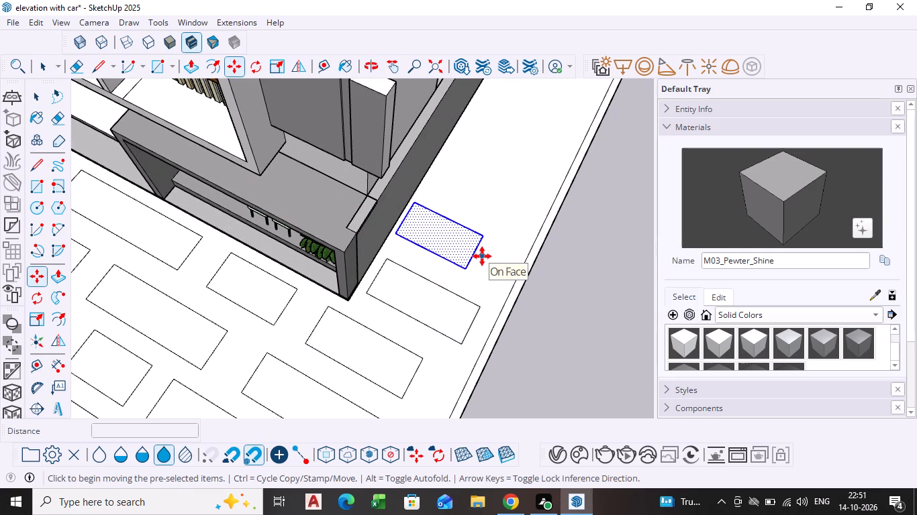
key("space")
left_click(468, 253)
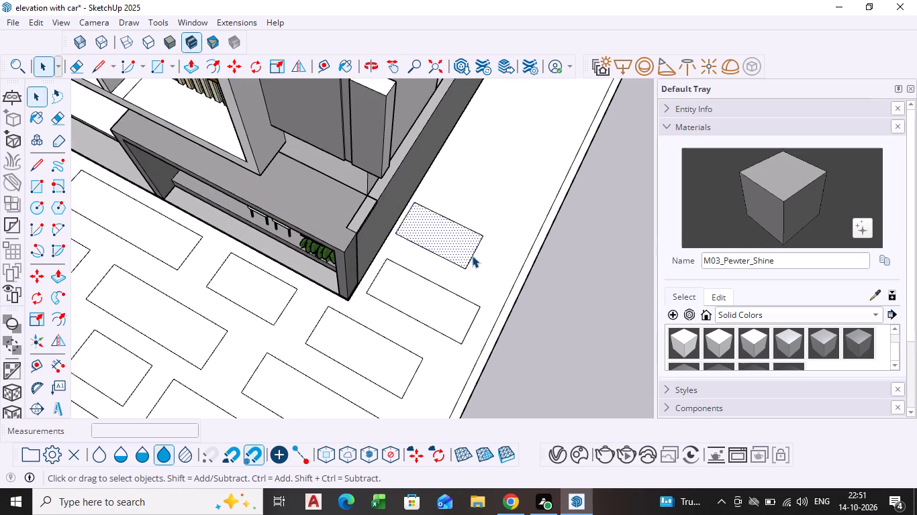
left_click(472, 255)
key("m")
left_click(472, 255)
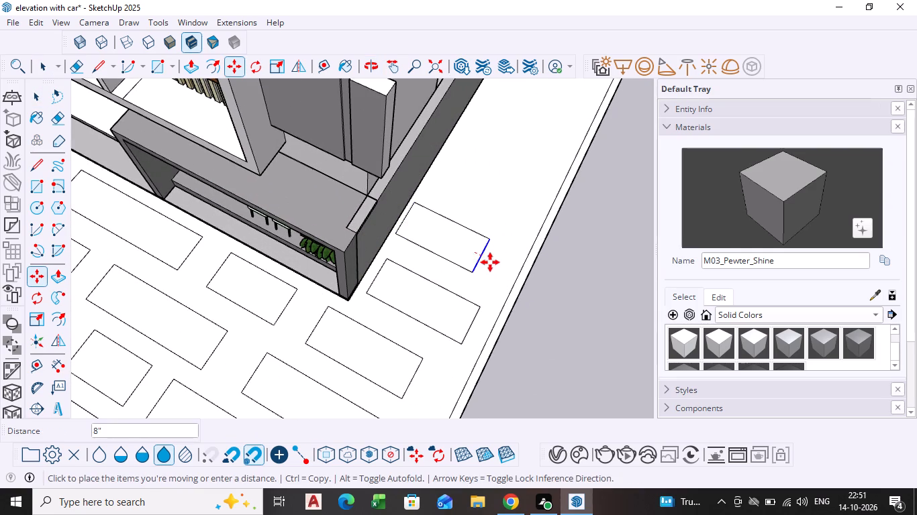
left_click(495, 266)
key("space")
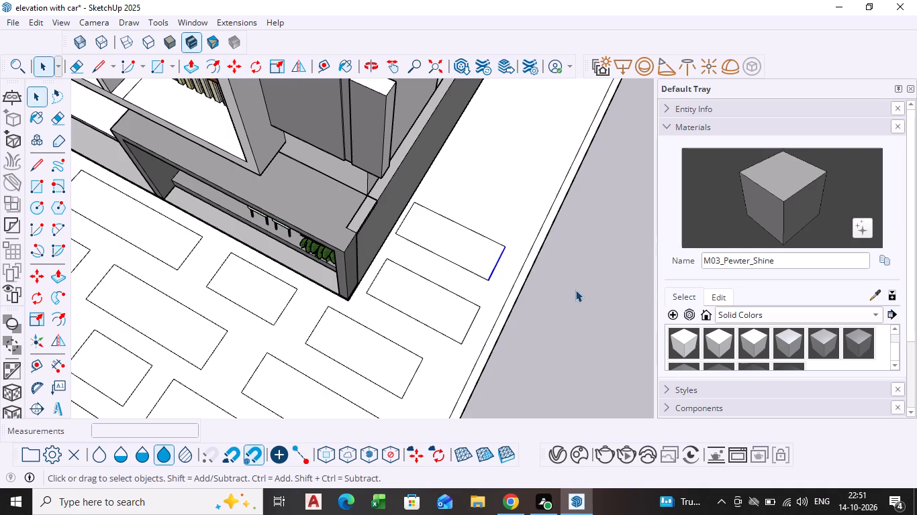
Examine the paving layout around the house from the front and from above.
scroll(575, 290, "down", 1)
middle_click(575, 290)
scroll(312, 284, "down", 9)
middle_click_drag(330, 290, 475, 170)
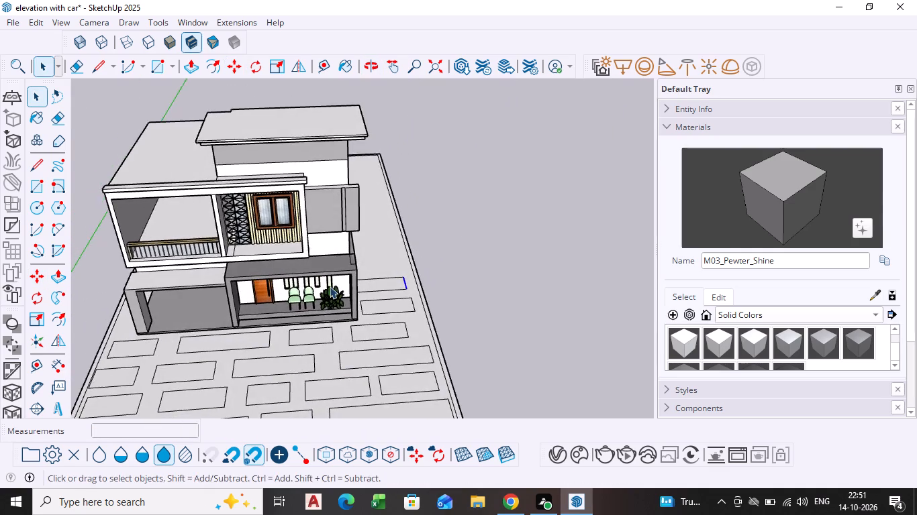
scroll(329, 286, "down", 3)
middle_click_drag(324, 286, 447, 208, "shift")
middle_click_drag(351, 306, 367, 249)
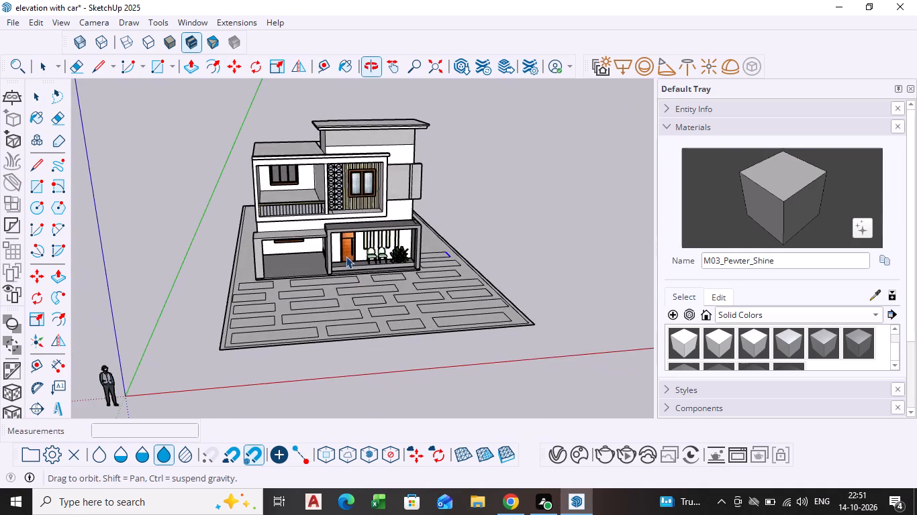
scroll(325, 260, "up", 8)
scroll(300, 280, "down", 2)
middle_click_drag(298, 284, 330, 257, "shift")
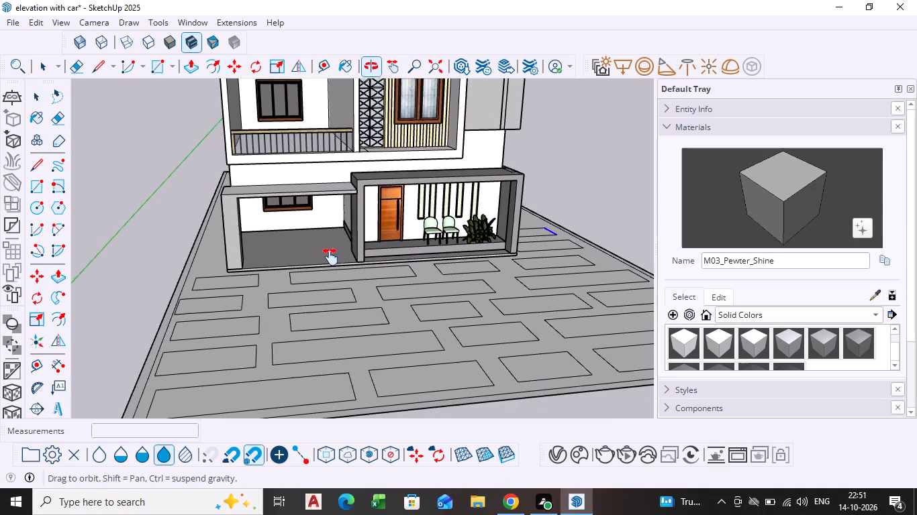
middle_click_drag(330, 257, 334, 260, "shift")
scroll(337, 265, "down", 3)
middle_click_drag(338, 267, 330, 309, "shift")
middle_click_drag(330, 310, 331, 302)
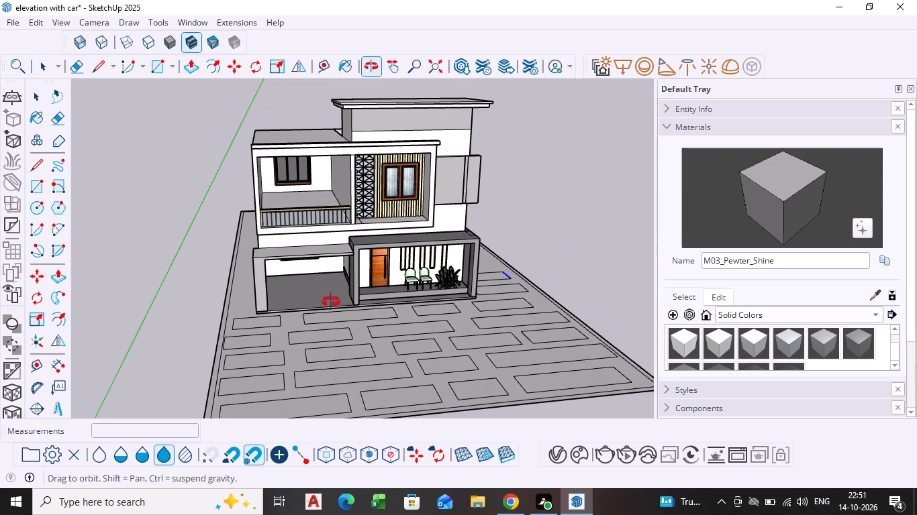
middle_click_drag(331, 302, 333, 293)
scroll(332, 288, "up", 4)
scroll(322, 290, "down", 2)
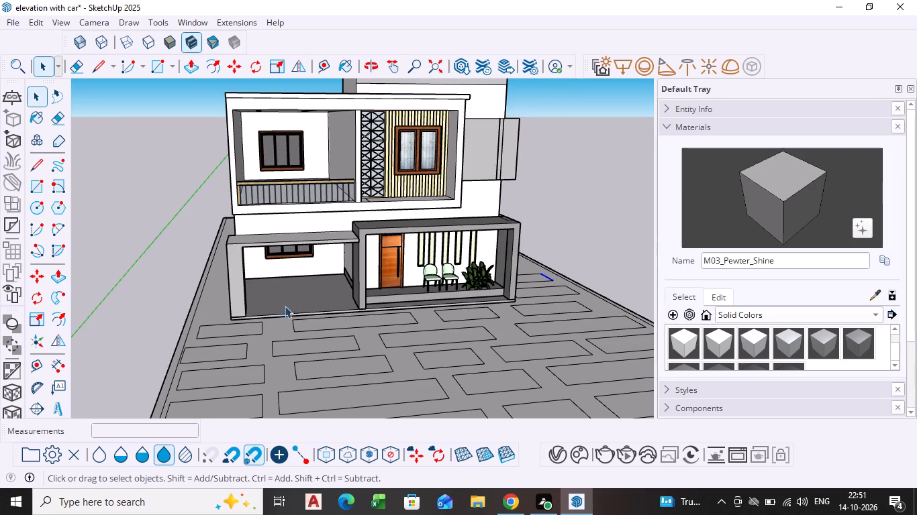
Copy the first rectangle of the first row about 7' 6" back onto the ground strip beside the carport.
scroll(244, 306, "up", 2)
middle_click_drag(239, 308, 315, 325)
scroll(283, 369, "up", 2)
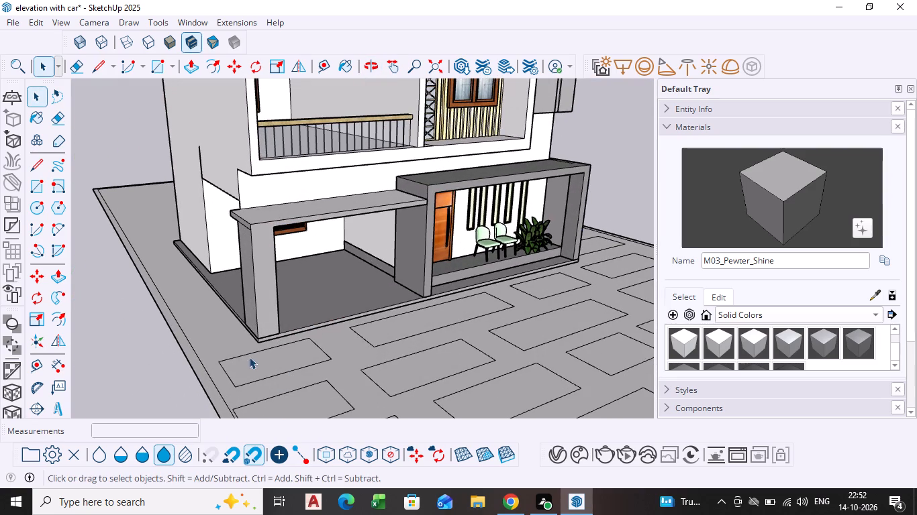
left_click(264, 363)
key("m")
left_click(264, 363)
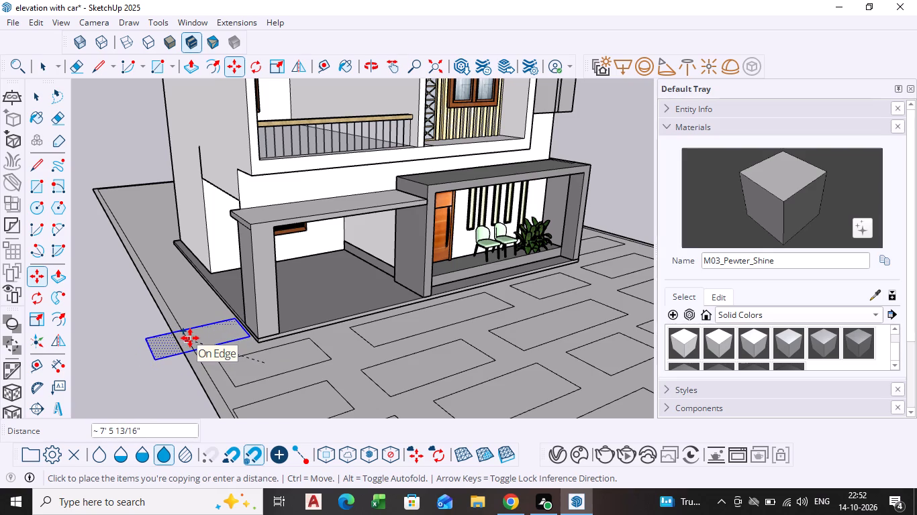
left_click(190, 338)
scroll(168, 347, "up", 6)
key("space")
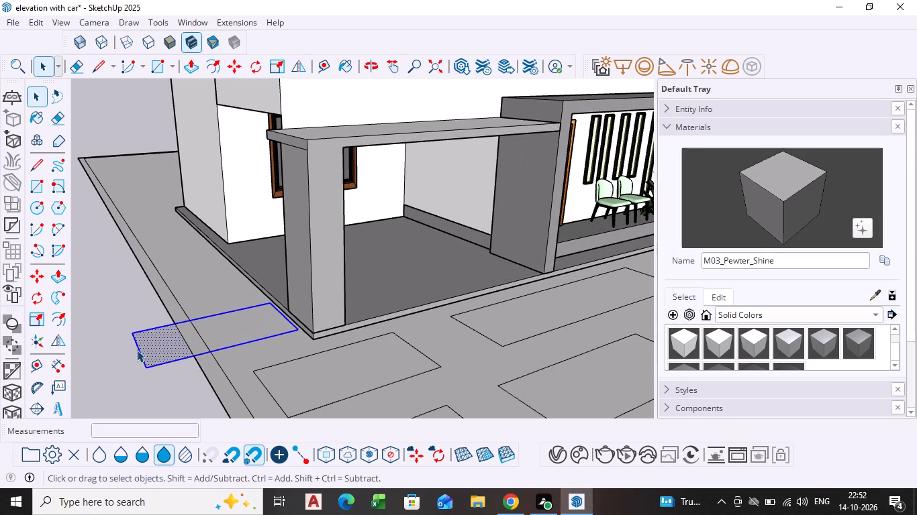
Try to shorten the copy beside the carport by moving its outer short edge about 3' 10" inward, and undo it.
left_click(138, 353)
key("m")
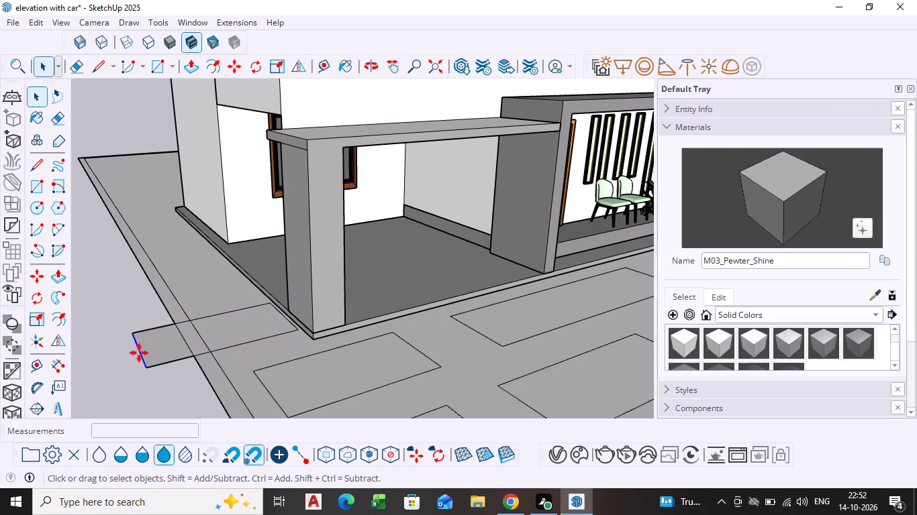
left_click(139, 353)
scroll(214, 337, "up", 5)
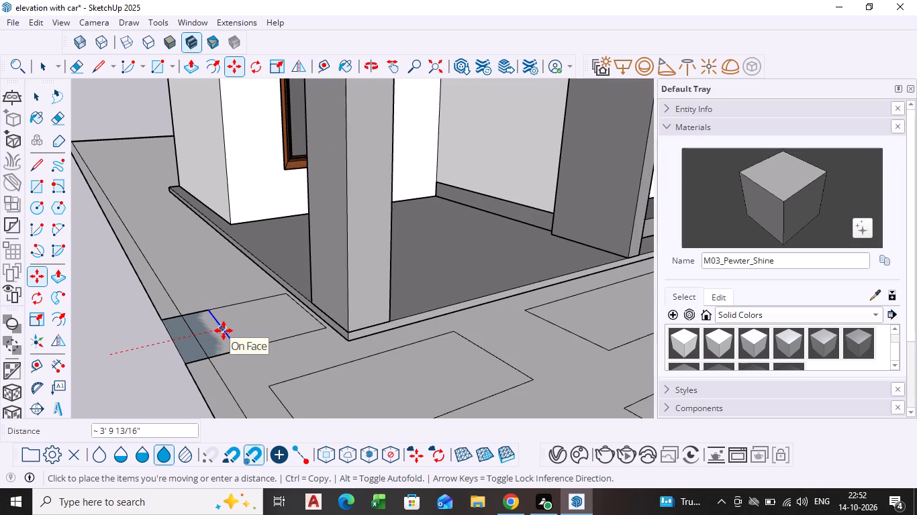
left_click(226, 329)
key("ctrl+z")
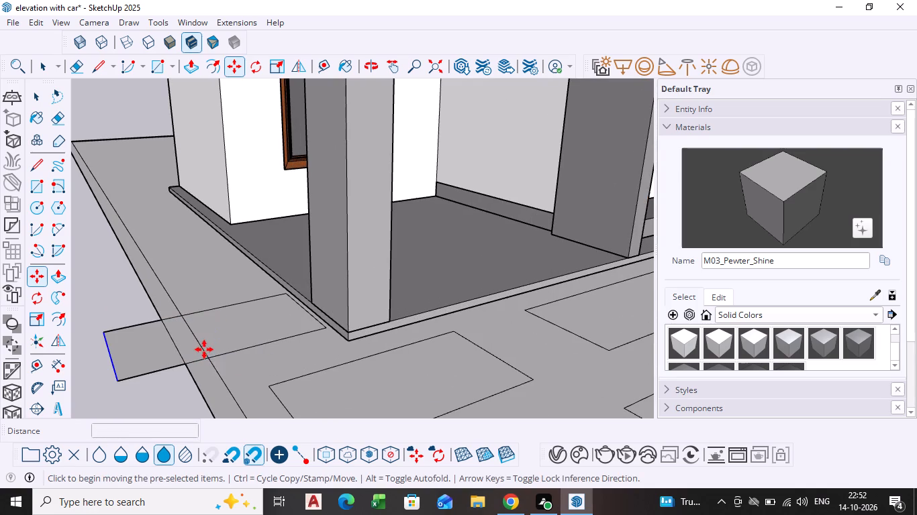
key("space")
Draw a line across the copied rectangle beside the carport, just inside the plot border, as its new outer short edge.
scroll(219, 337, "down", 1)
middle_click_drag(219, 337, 207, 359)
key("l")
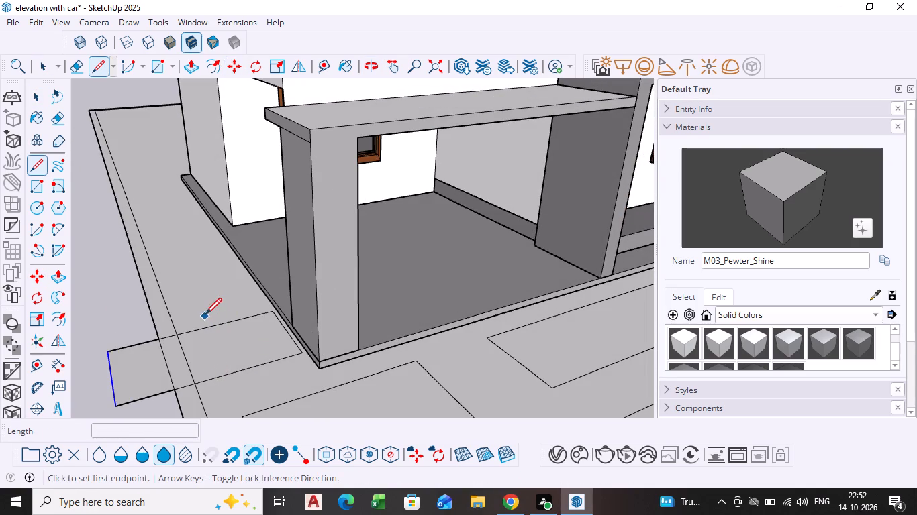
left_click(199, 331)
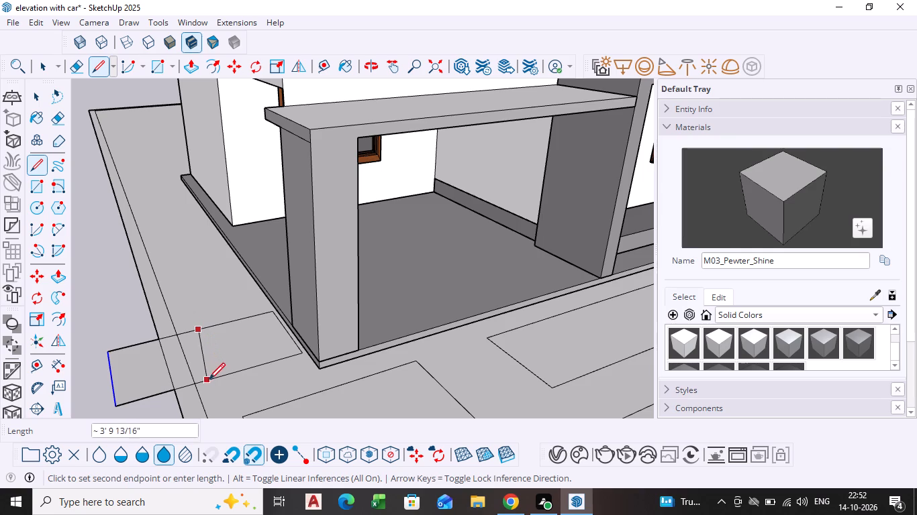
left_click(222, 378)
key("space")
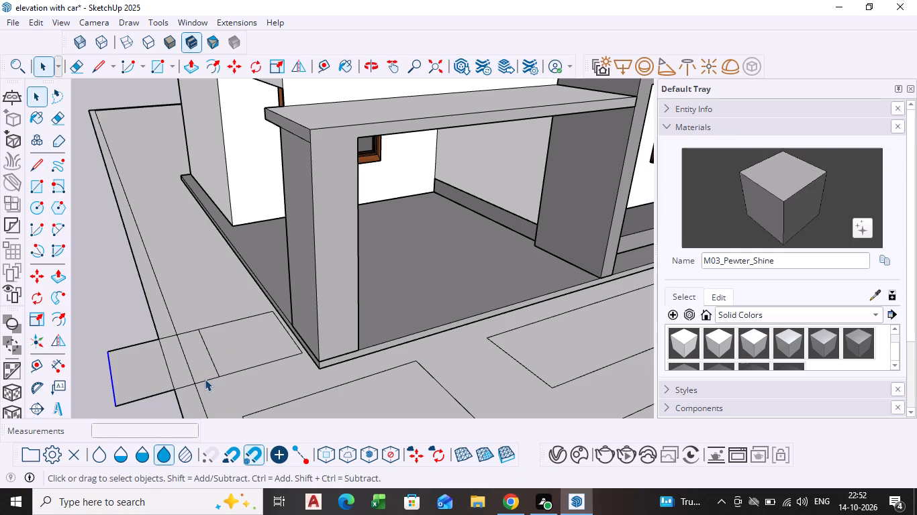
Delete all edges of the carport-side rectangle beyond the new dividing line, including the part overhanging the plot border.
left_click(205, 379)
key("Delete")
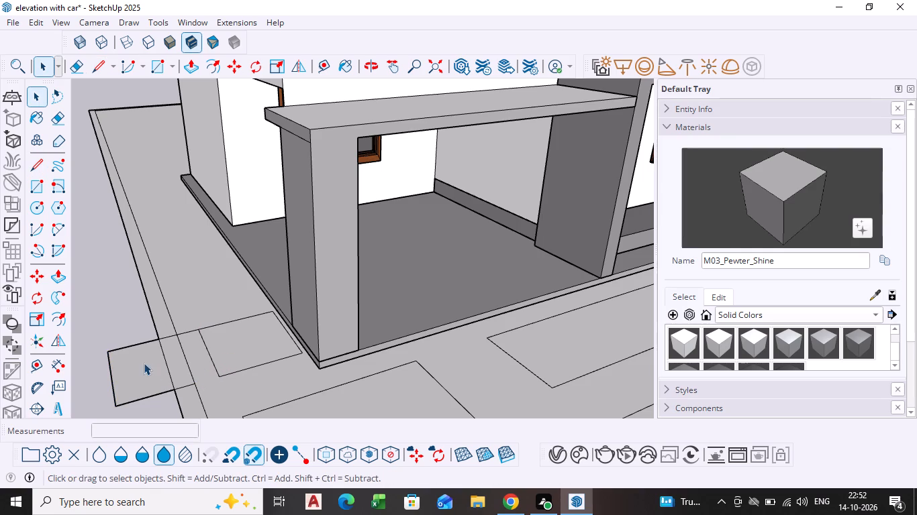
left_click(187, 331)
key("Delete")
left_click(167, 336)
key("Delete")
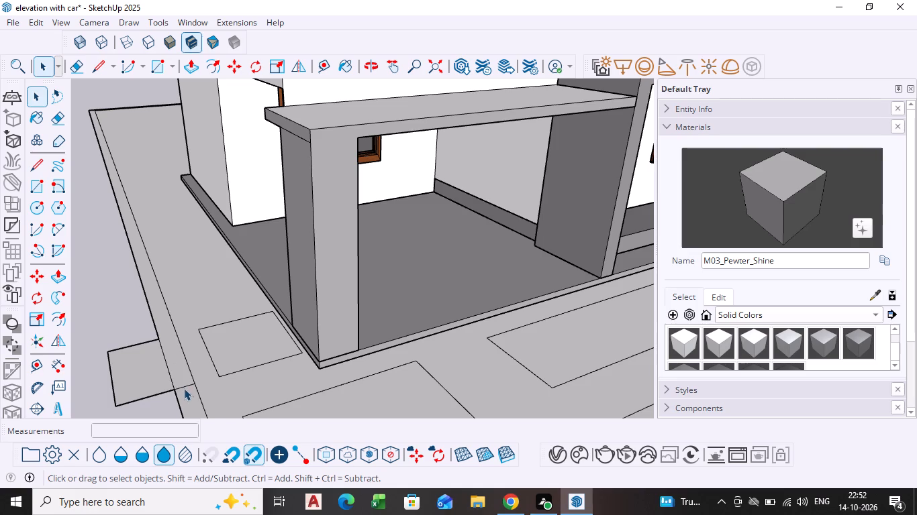
left_click(184, 388)
key("Delete")
left_click(150, 395)
key("Delete")
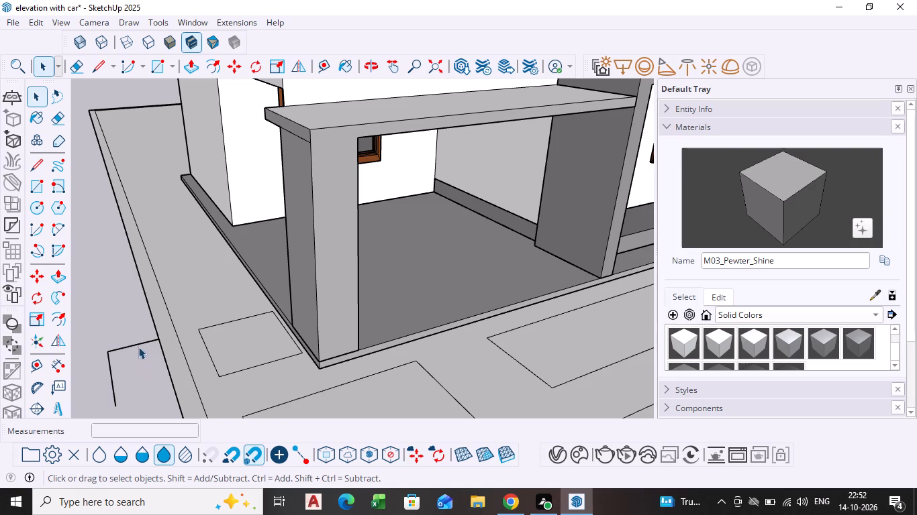
left_click(138, 347)
key("Delete")
left_click(114, 390)
key("Delete")
Copy the trimmed rectangle beside the carport about 6' 5" further back along the same strip.
scroll(191, 364, "down", 7)
middle_click_drag(250, 345, 238, 359)
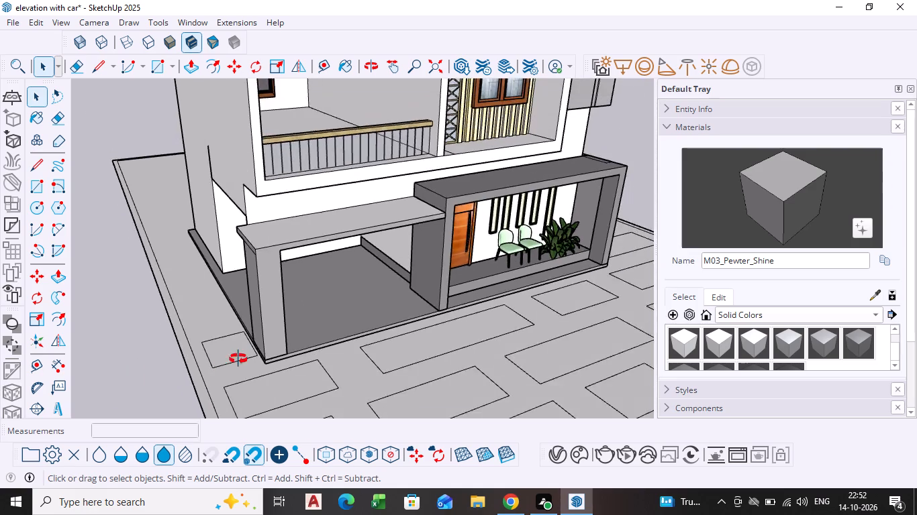
middle_click_drag(238, 359, 222, 374)
scroll(233, 361, "up", 5)
left_click(220, 343)
key("m")
left_click(220, 343)
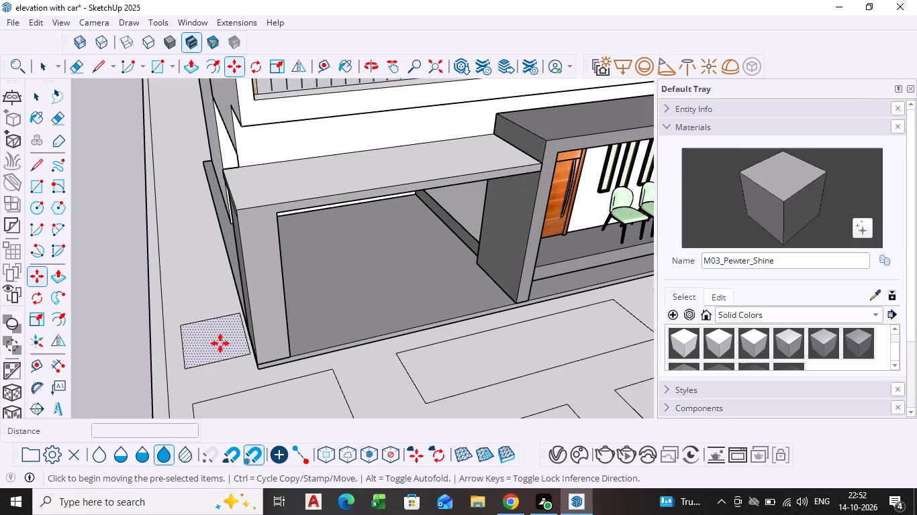
left_click(202, 282)
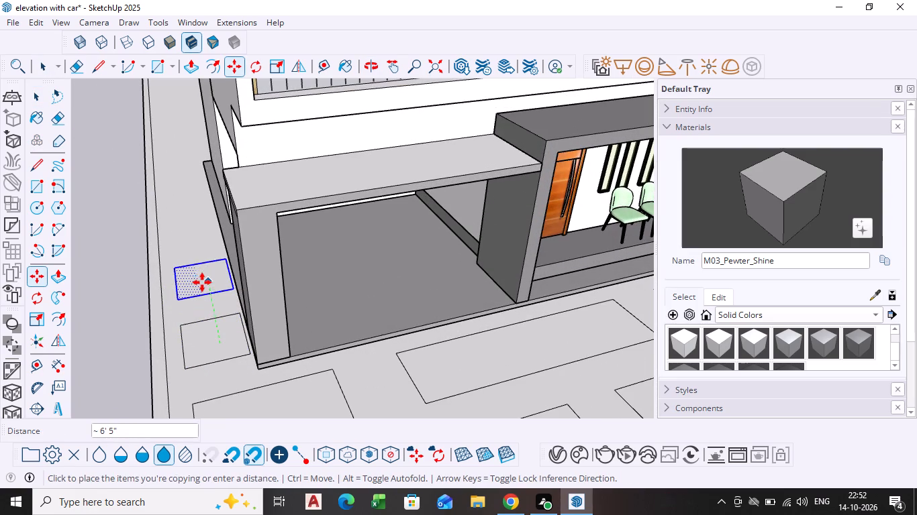
Copy the rearmost paving rectangle beside the porch side wall about 6' 4" further back along the same strip.
scroll(211, 331, "down", 6)
scroll(268, 367, "down", 2)
middle_click_drag(270, 367, 209, 314)
scroll(426, 346, "down", 2)
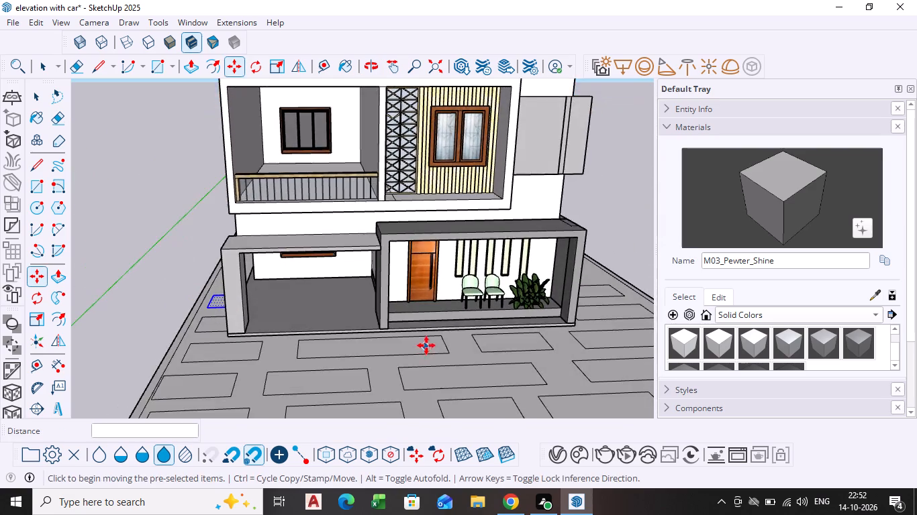
scroll(426, 345, "down", 2)
middle_click_drag(518, 321, 437, 361)
scroll(568, 321, "up", 5)
key("space")
scroll(569, 325, "up", 6)
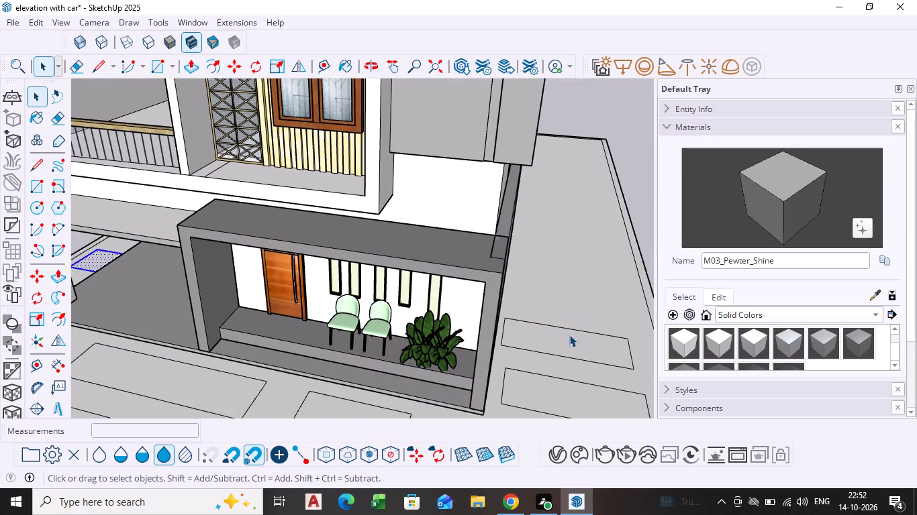
left_click(567, 340)
key("m")
left_click(567, 340)
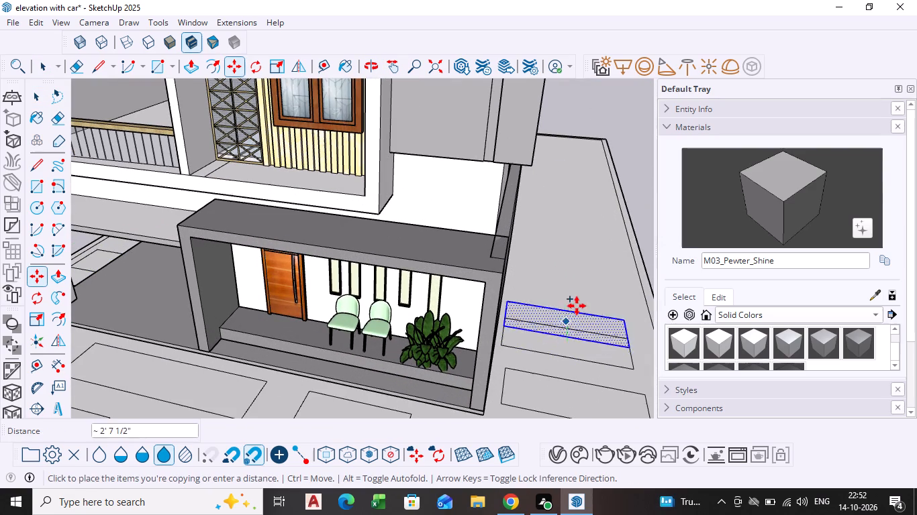
middle_click_drag(574, 290, 466, 329)
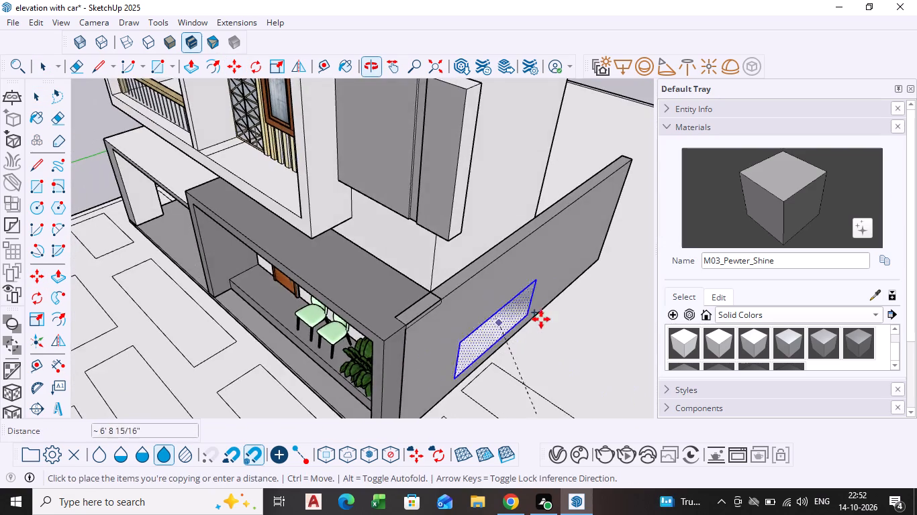
scroll(544, 320, "down", 4)
scroll(544, 320, "up", 1)
middle_click_drag(545, 320, 376, 261)
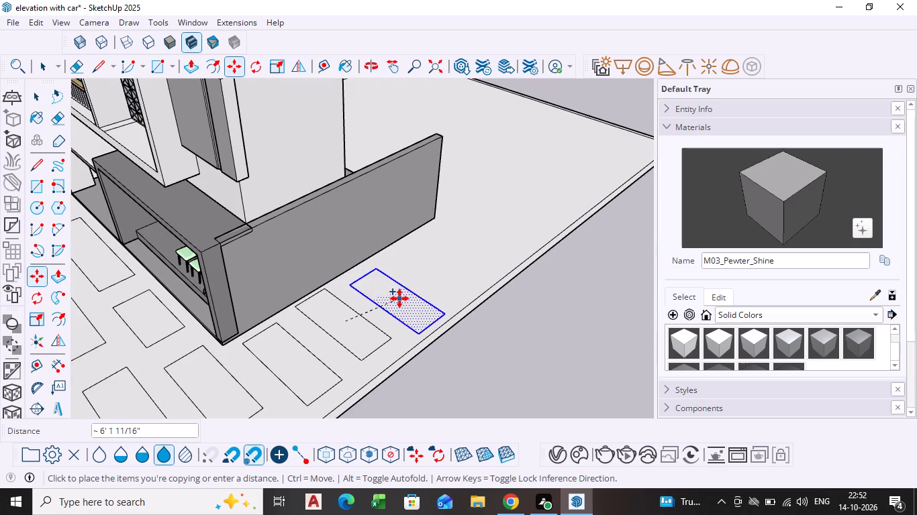
left_click(396, 296)
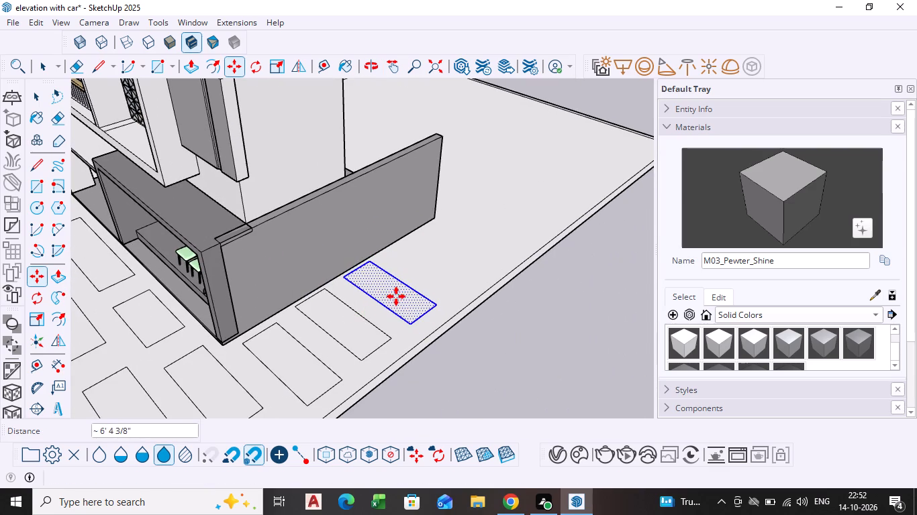
scroll(404, 306, "down", 4)
key("space")
Examine the paving layout around the house from the front.
scroll(238, 329, "down", 3)
middle_click_drag(254, 321, 495, 243)
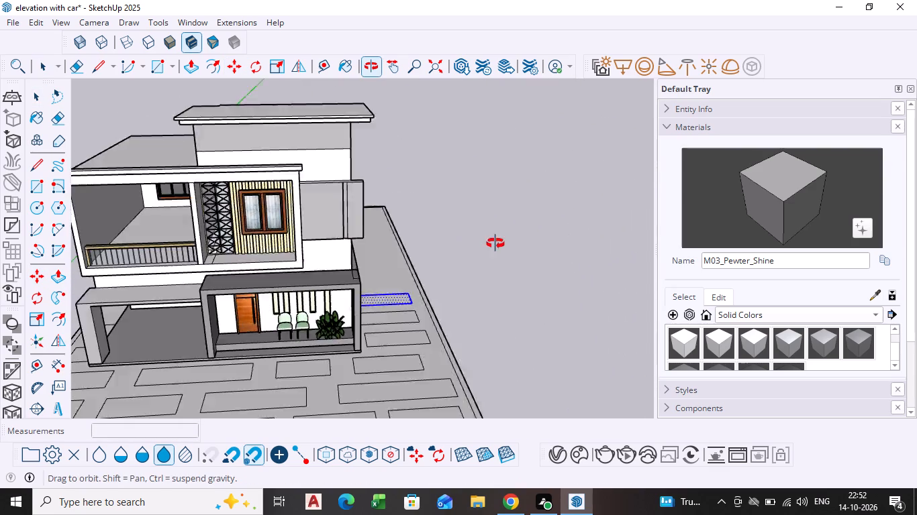
middle_click_drag(495, 243, 507, 219)
scroll(415, 321, "up", 1)
middle_click_drag(367, 330, 436, 294)
scroll(434, 295, "down", 1, "shift")
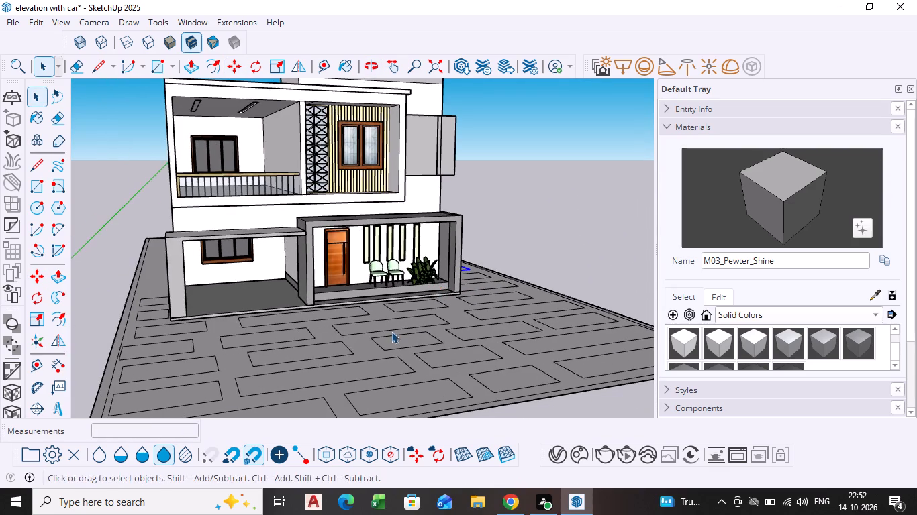
middle_click_drag(390, 331, 371, 338)
middle_click_drag(335, 269, 335, 270, "shift")
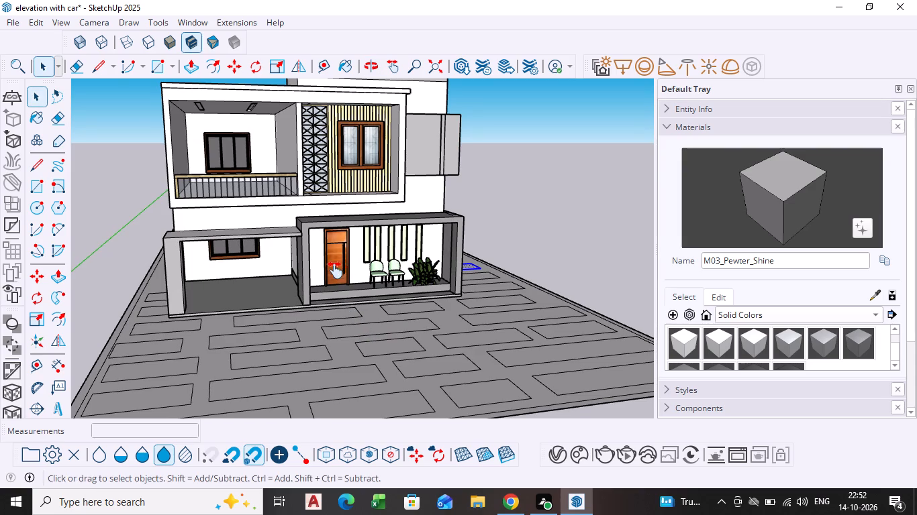
middle_click_drag(335, 270, 336, 293, "shift")
scroll(328, 290, "down", 2)
middle_click_drag(328, 292, 327, 308, "shift")
scroll(324, 305, "up", 2)
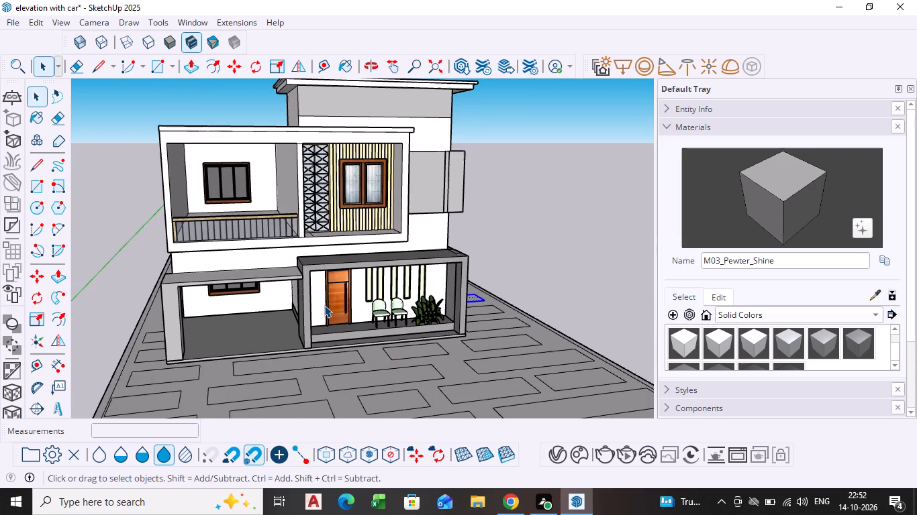
scroll(392, 312, "down", 1)
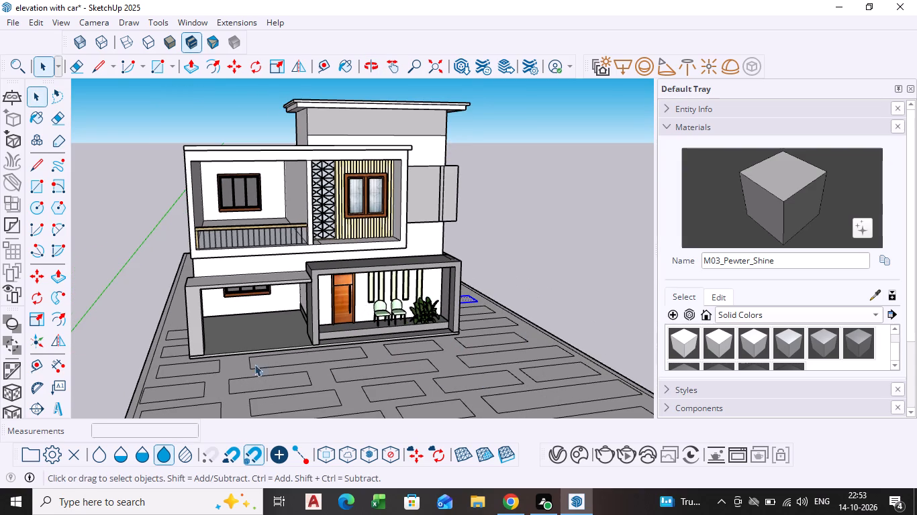
Push/Pull the rearmost paving rectangle beside the carport up about 1" from the ground.
middle_click_drag(208, 349, 242, 350)
scroll(188, 365, "up", 4)
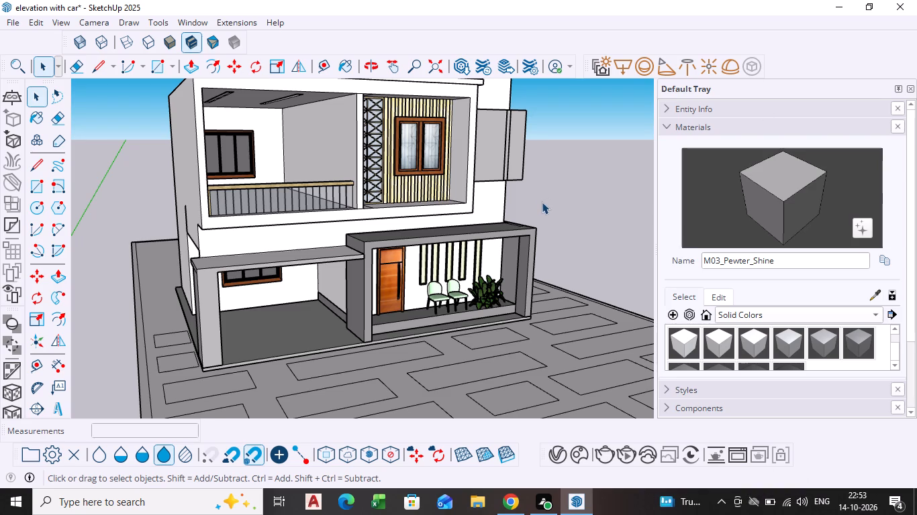
left_click(168, 341)
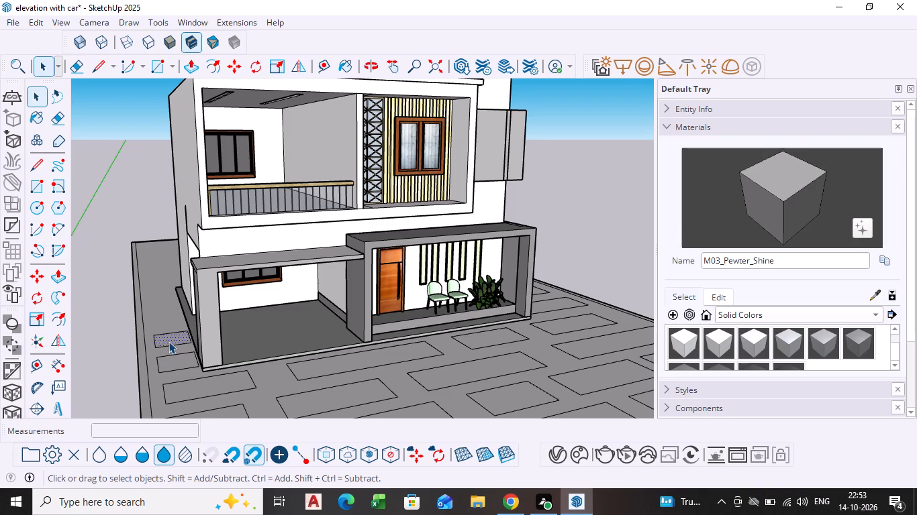
key("p")
left_click(168, 341)
middle_click_drag(169, 335, 222, 325)
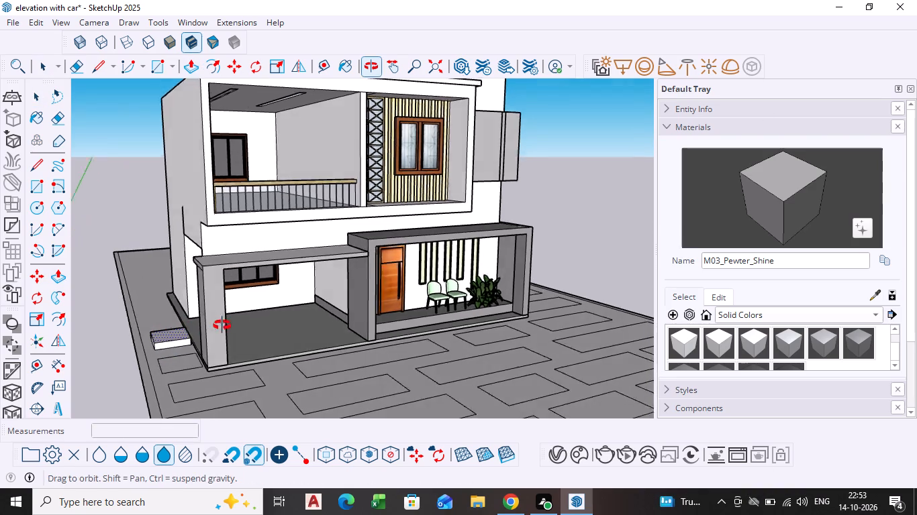
middle_click_drag(222, 325, 232, 325)
scroll(194, 343, "up", 15)
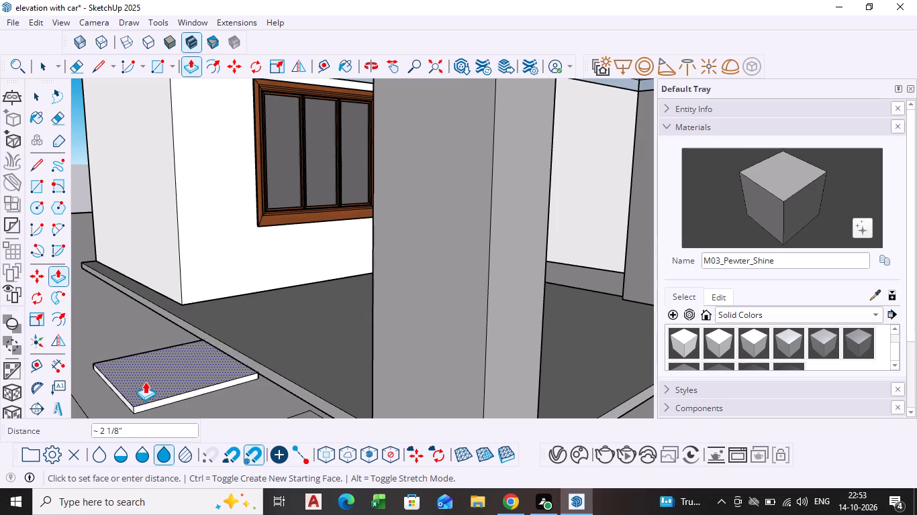
middle_click_drag(145, 382, 152, 348)
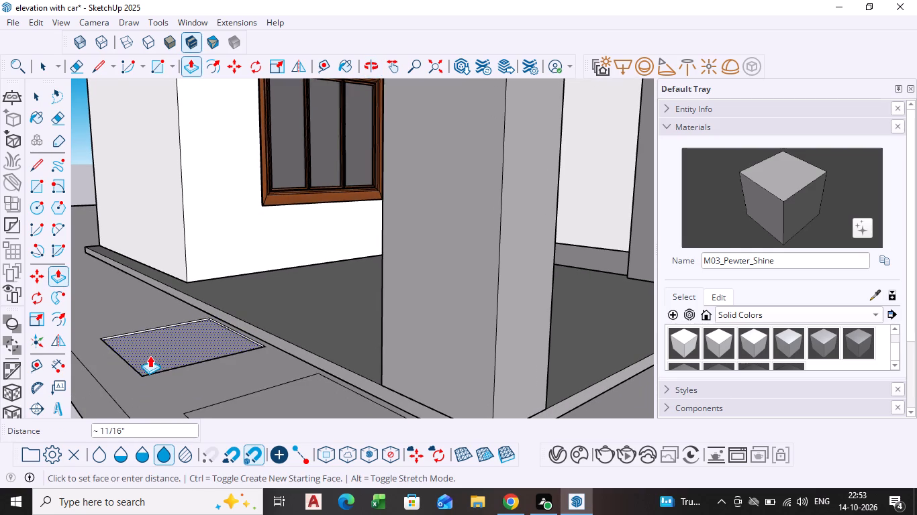
middle_click_drag(154, 346, 160, 362)
scroll(160, 363, "up", 4)
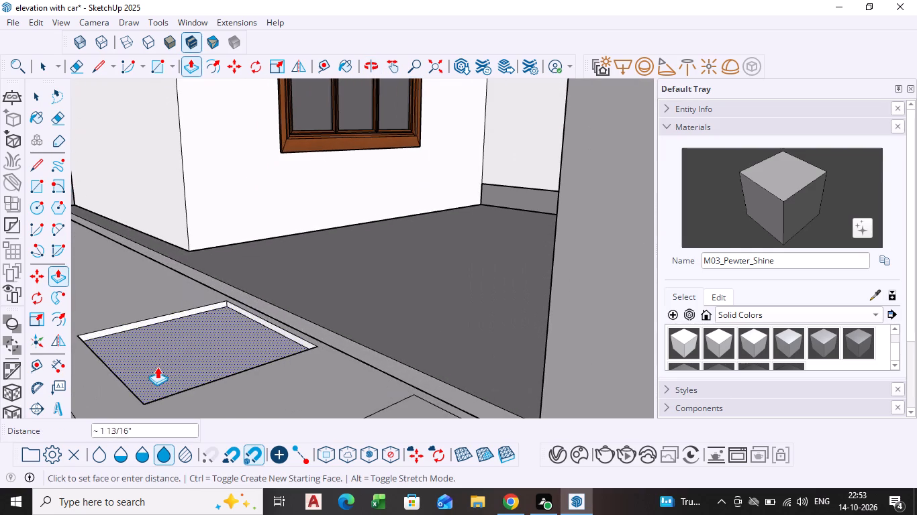
left_click(157, 355)
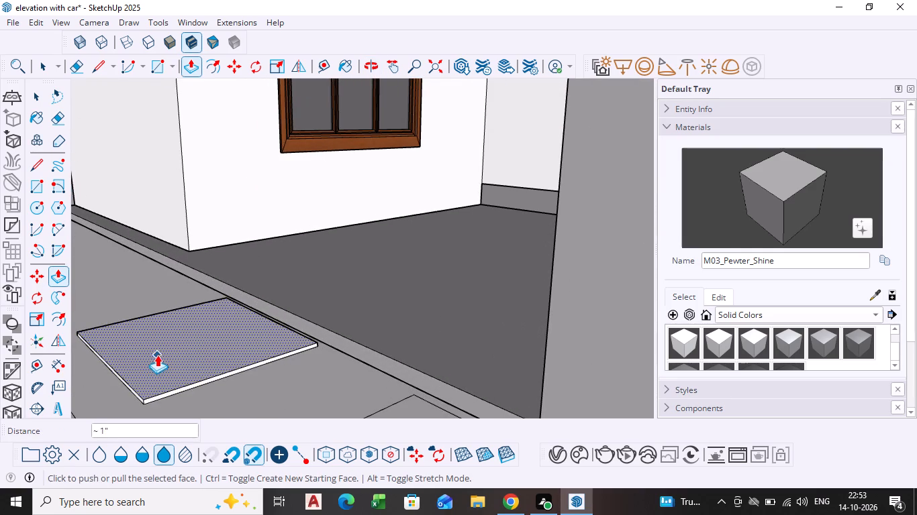
scroll(164, 357, "down", 4)
key("space")
Raise the neighbouring paving rectangle beside the carport post by the same 1".
scroll(241, 381, "down", 3)
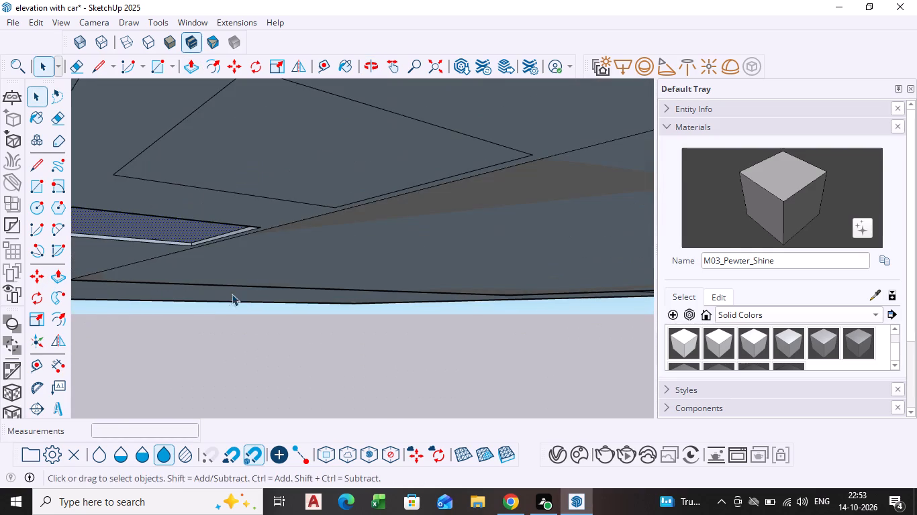
scroll(230, 272, "down", 2)
middle_click_drag(230, 272, 244, 303)
scroll(245, 356, "down", 2)
middle_click_drag(245, 356, 246, 355)
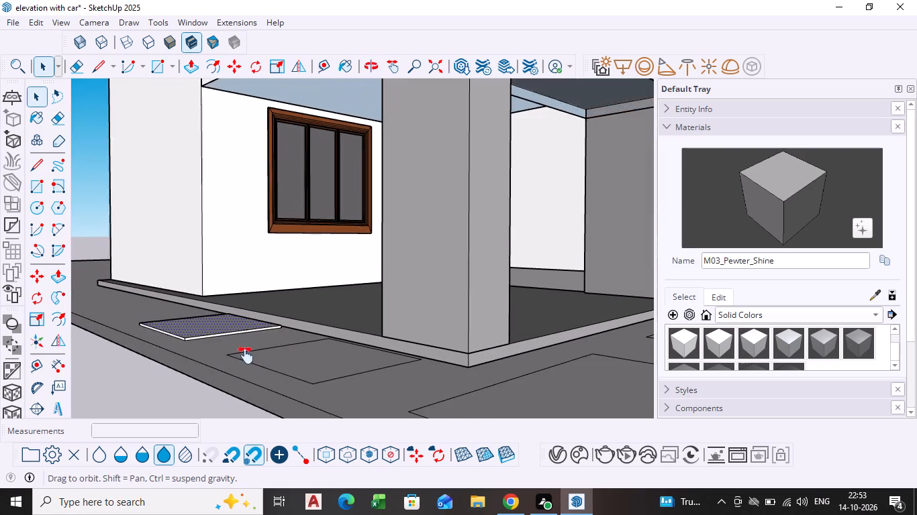
middle_click_drag(246, 355, 234, 298)
middle_click_drag(234, 298, 235, 326)
scroll(278, 318, "up", 3)
left_click(279, 319)
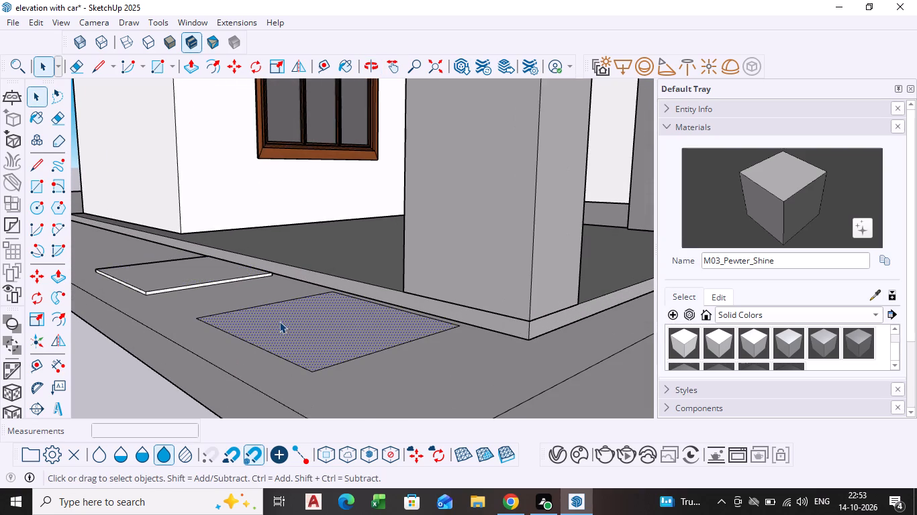
key("p")
double_click(279, 324)
Raise the next three paving rectangles along the plot's carport-side border, towards the front, by the same 1".
scroll(292, 328, "down", 8)
middle_click_drag(340, 355, 304, 325, "shift")
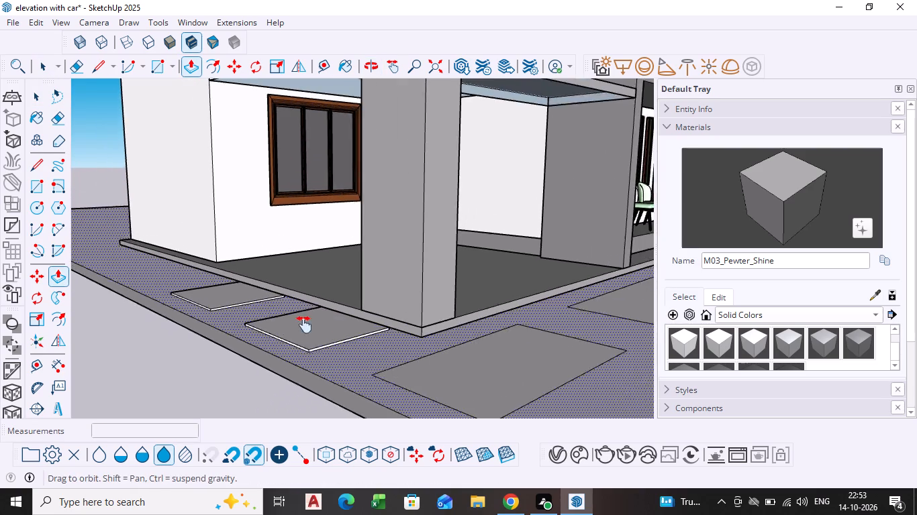
middle_click_drag(304, 325, 242, 287, "shift")
double_click(357, 301)
scroll(373, 312, "down", 4)
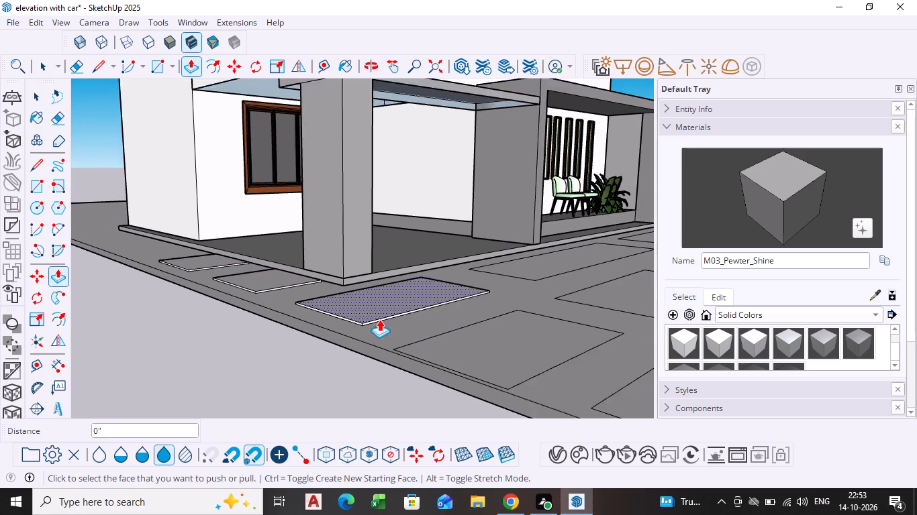
scroll(379, 319, "down", 2)
middle_click_drag(379, 321, 291, 282, "shift")
double_click(387, 292)
double_click(520, 326)
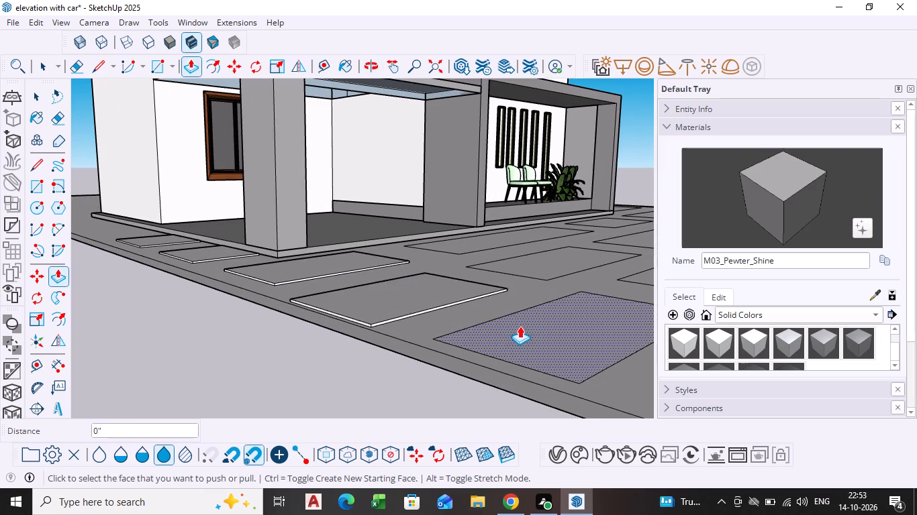
double_click(537, 247)
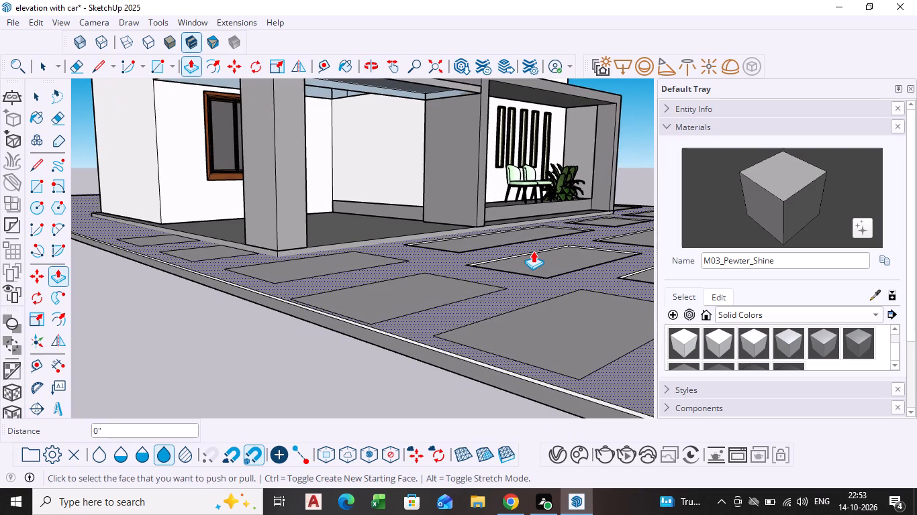
key("ctrl+z")
Raise six more paving rectangles by the same 1", from directly before the carport out to the plot's front corner.
middle_click_drag(530, 257, 519, 320)
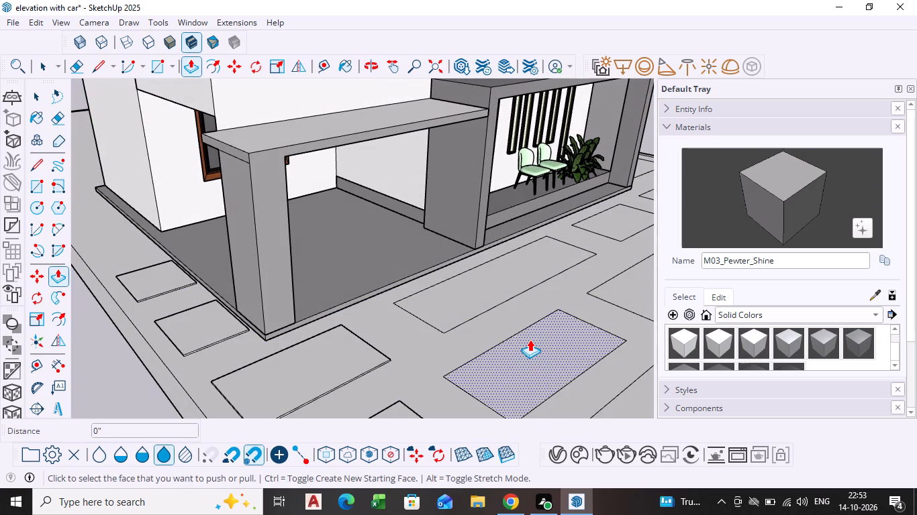
double_click(530, 339)
double_click(492, 280)
scroll(469, 317, "down", 3)
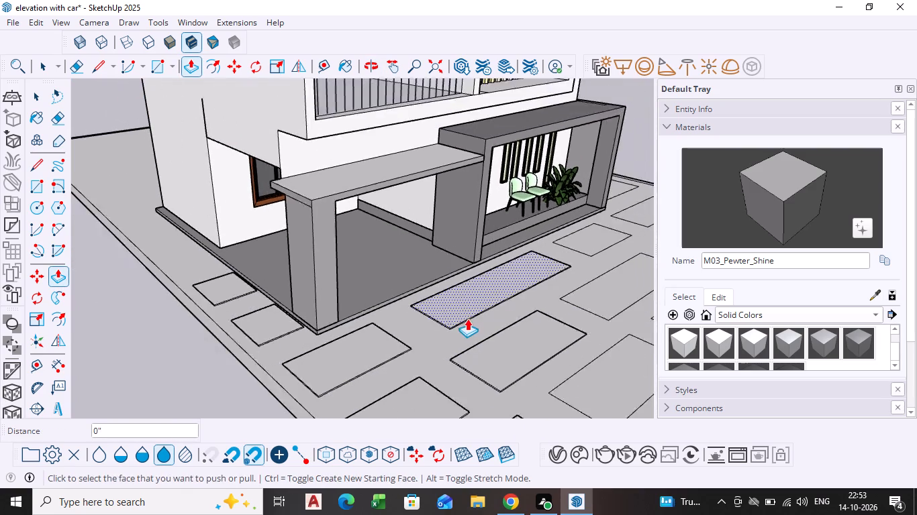
scroll(467, 319, "down", 4)
middle_click_drag(466, 321, 405, 198, "shift")
double_click(461, 292)
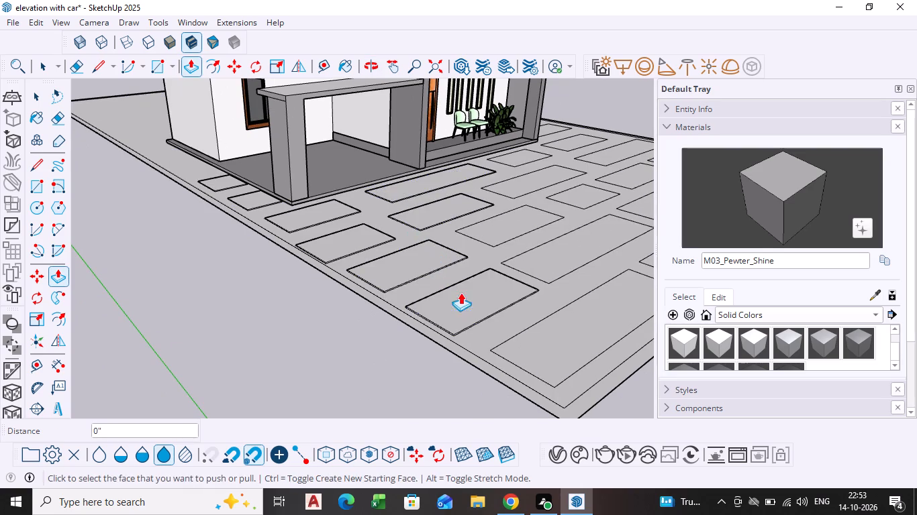
double_click(541, 255)
double_click(512, 221)
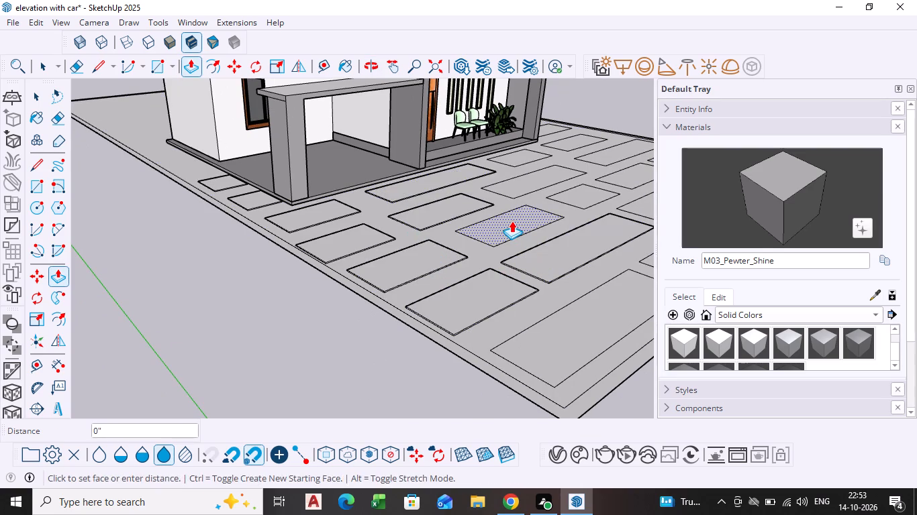
double_click(560, 333)
Raise the next three paving rectangles along the plot's front border, beyond the long corner one, by the same 1".
scroll(478, 325, "down", 4)
middle_click_drag(476, 325, 456, 325)
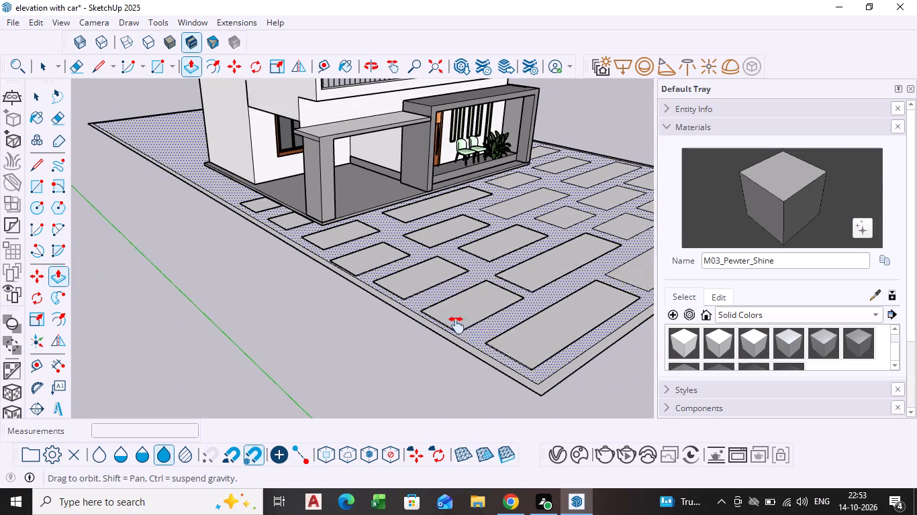
middle_click_drag(456, 325, 258, 335)
scroll(466, 279, "up", 3)
double_click(463, 272)
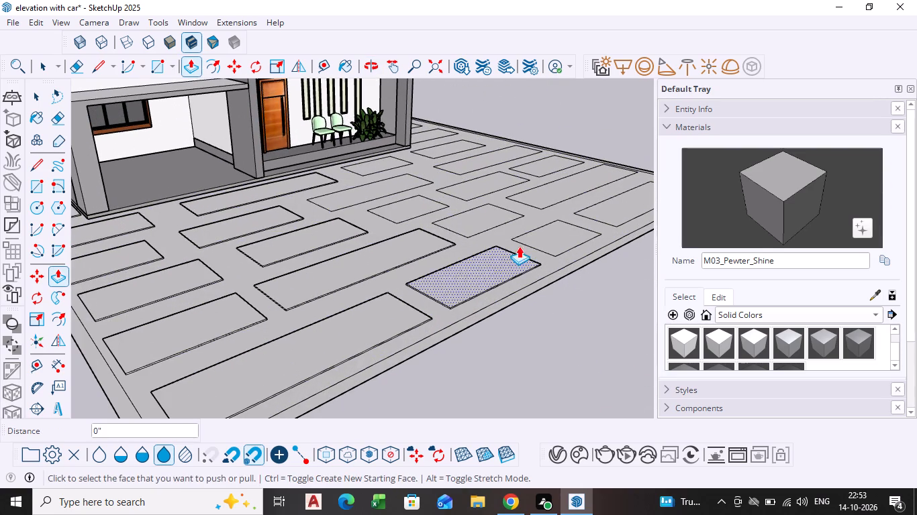
double_click(555, 231)
double_click(616, 199)
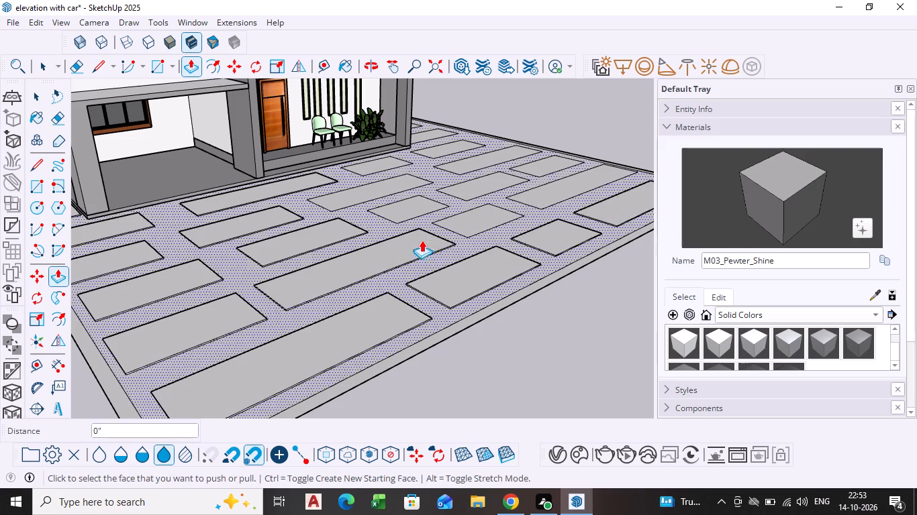
Raise the long paving rectangle before the entrance and the short one nearest the porch step by the same 1".
scroll(421, 241, "down", 2, "shift")
middle_click_drag(421, 241, 386, 331, "shift")
scroll(368, 272, "up", 4)
double_click(335, 268)
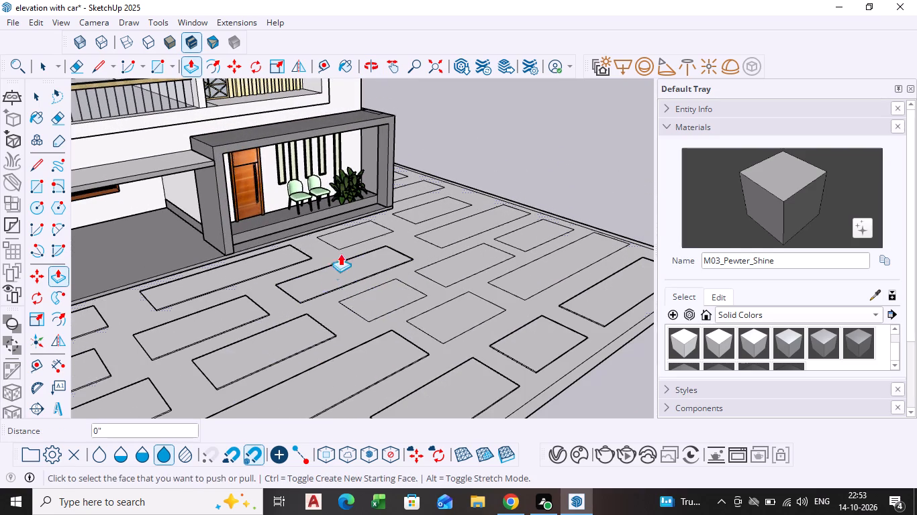
double_click(346, 223)
key("ctrl+z")
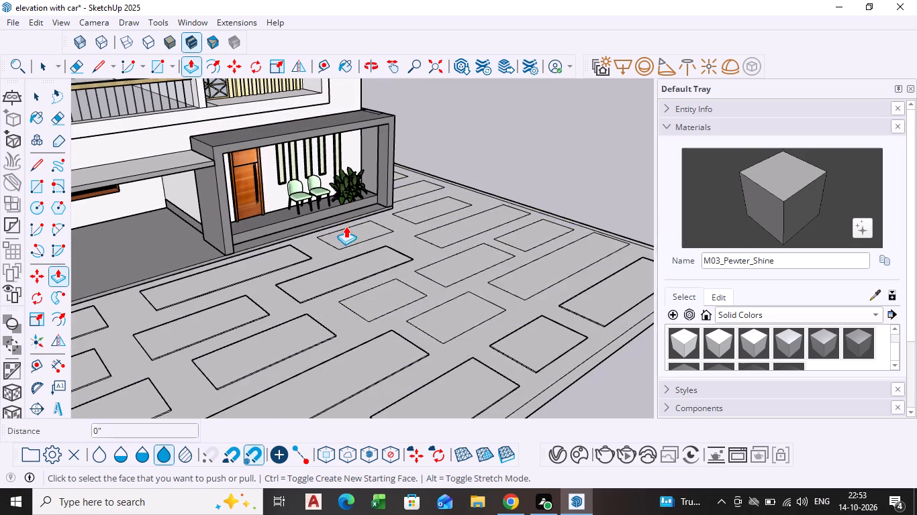
scroll(346, 225, "up", 9, "ctrl")
double_click(348, 246)
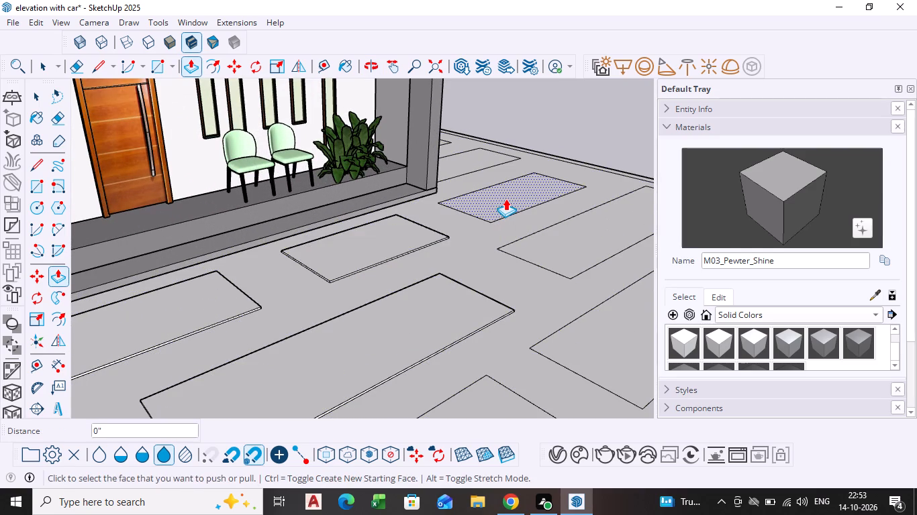
Raise six more paving rectangles by the same 1", from beside the porch's plant end out towards the plot's front border.
double_click(504, 196)
double_click(575, 243)
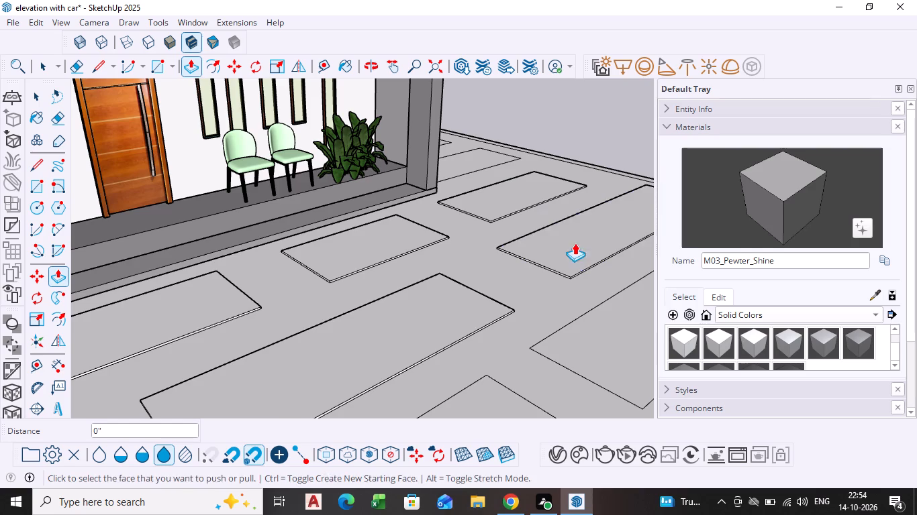
double_click(600, 340)
scroll(397, 332, "down", 7)
middle_click_drag(395, 331, 331, 260)
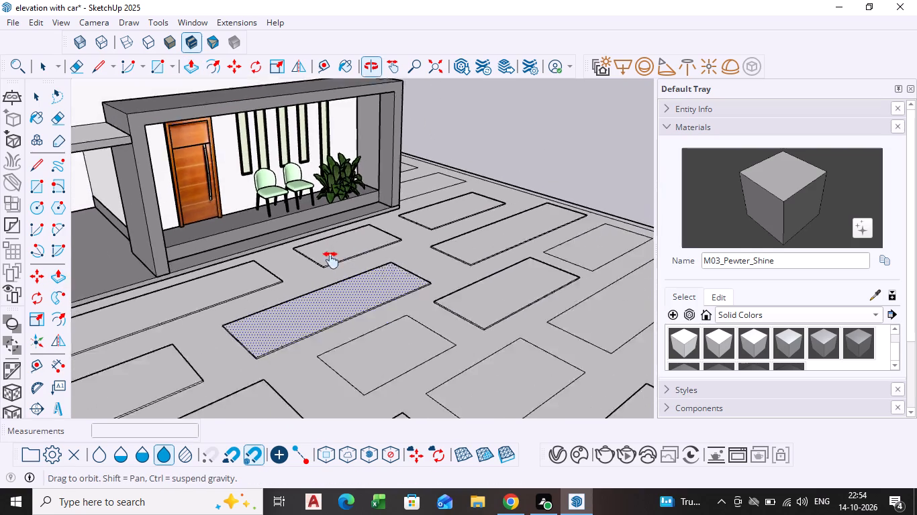
middle_click_drag(331, 260, 285, 218)
double_click(292, 262)
double_click(391, 281)
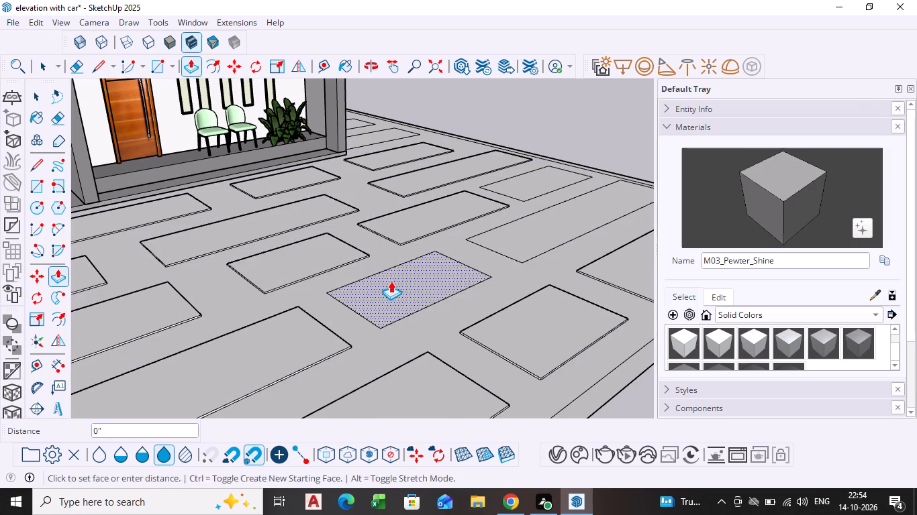
double_click(547, 220)
Raise the remaining four paving rectangles by the same 1", along the porch-side border and back beside the house.
scroll(385, 231, "down", 3)
middle_click_drag(385, 232, 385, 249, "shift")
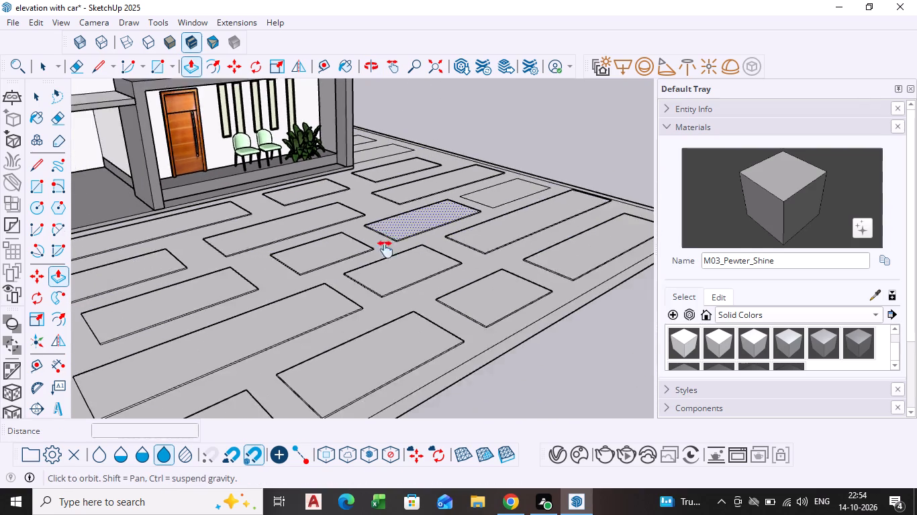
middle_click_drag(385, 249, 336, 339, "shift")
scroll(456, 278, "up", 4)
double_click(450, 276)
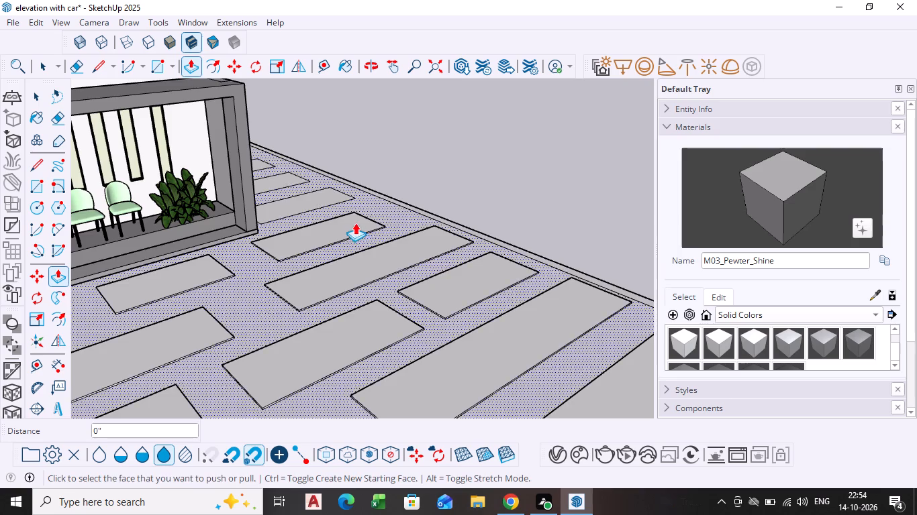
middle_click_drag(354, 225, 303, 324)
scroll(330, 303, "down", 1)
scroll(354, 186, "up", 4)
double_click(295, 156)
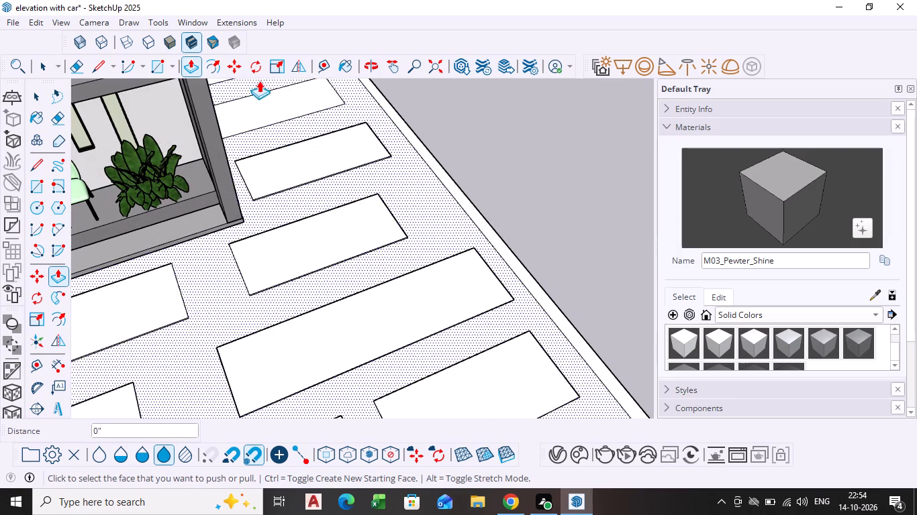
double_click(260, 101)
scroll(282, 151, "down", 6)
middle_click_drag(281, 165, 260, 257, "shift")
scroll(262, 260, "down", 1, "shift")
double_click(244, 161)
Examine the paving from the porch side round to the carport side for rectangles left flat.
scroll(184, 214, "down", 7)
middle_click_drag(173, 221, 222, 198)
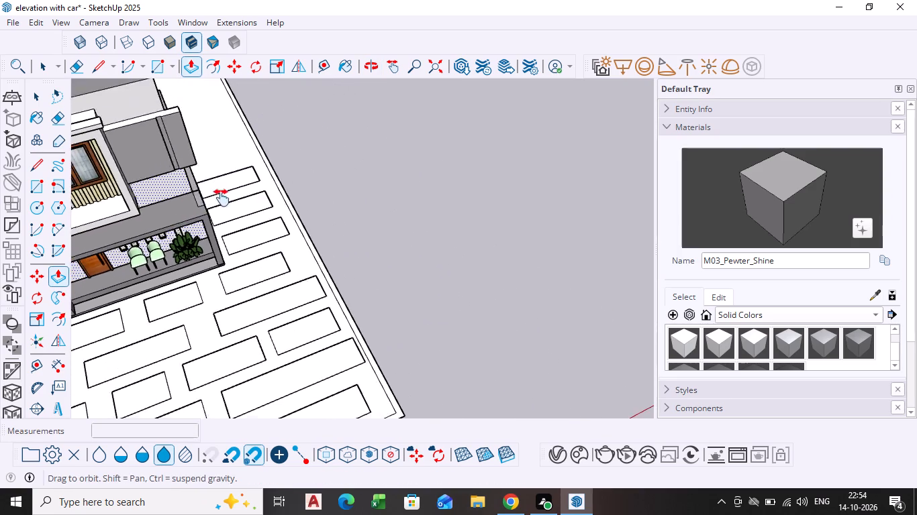
middle_click_drag(222, 198, 426, 131)
scroll(418, 137, "up", 1, "shift")
scroll(138, 251, "up", 4)
middle_click_drag(133, 256, 234, 215)
scroll(137, 247, "down", 1)
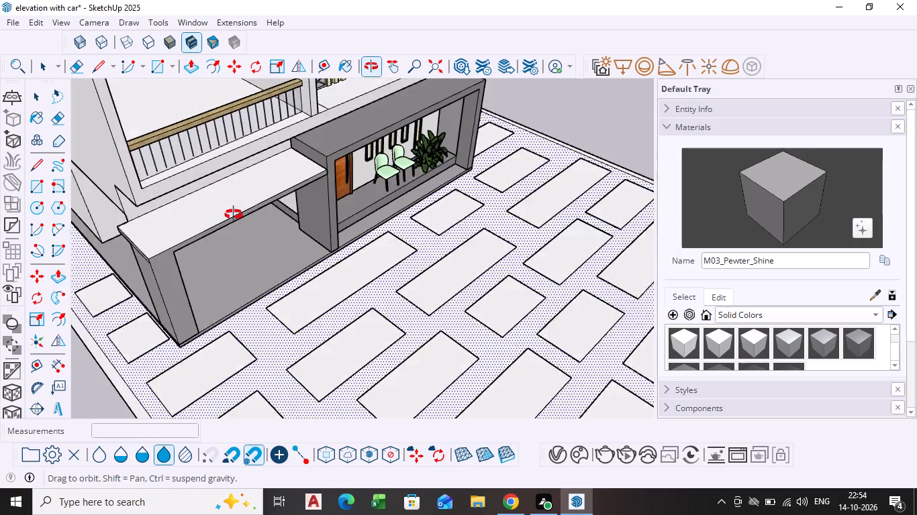
middle_click_drag(234, 215, 242, 221)
scroll(136, 343, "up", 3)
middle_click_drag(136, 340, 111, 292)
scroll(157, 298, "down", 1)
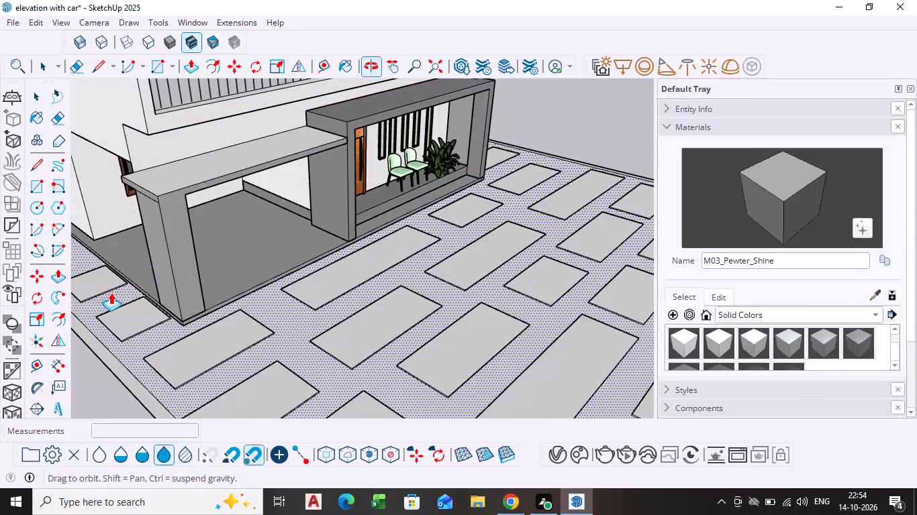
middle_click_drag(111, 292, 111, 294)
scroll(396, 295, "down", 4)
middle_click_drag(371, 307, 323, 273)
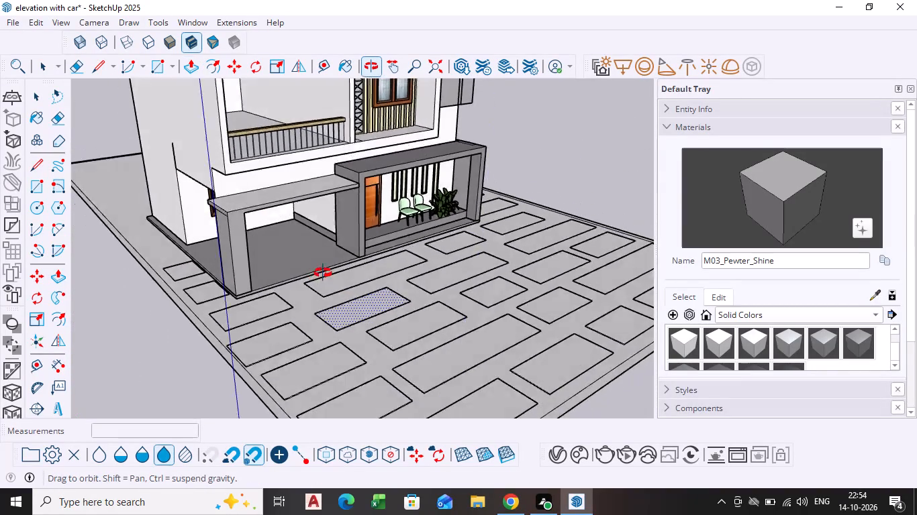
middle_click_drag(323, 273, 279, 246)
key("space")
left_click(556, 178)
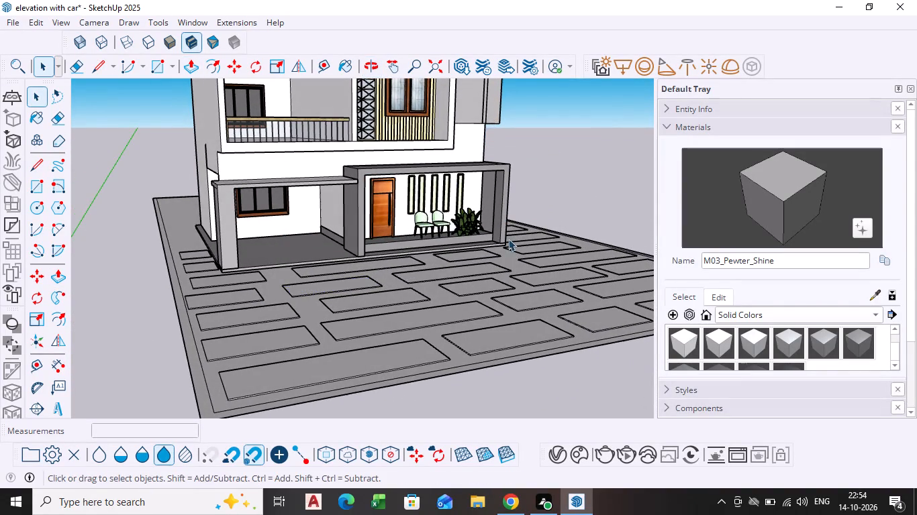
Examine the front paving and the whole front elevation from low and raised viewpoints.
scroll(437, 306, "down", 1)
middle_click_drag(437, 306, 405, 324)
scroll(407, 306, "down", 1)
middle_click_drag(407, 306, 407, 272)
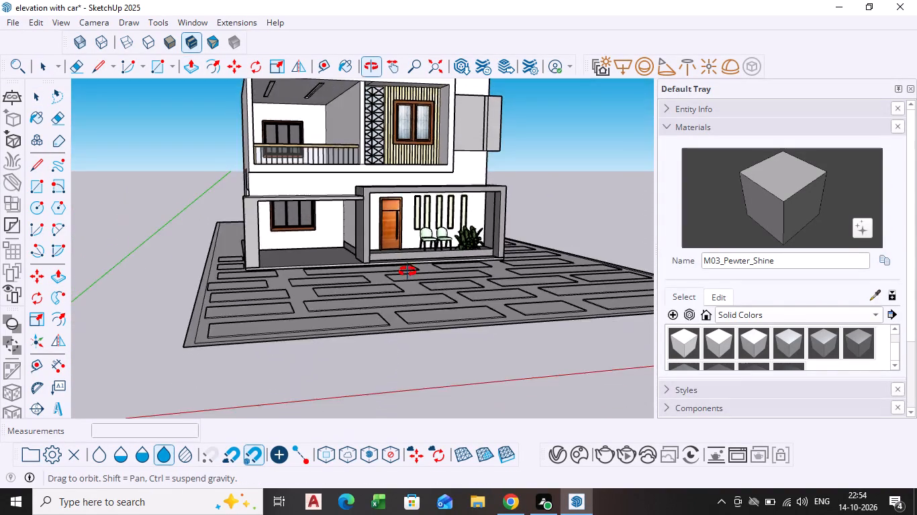
middle_click_drag(407, 272, 363, 334)
scroll(414, 270, "up", 4)
scroll(383, 286, "down", 1)
middle_click_drag(383, 288, 365, 353)
scroll(370, 352, "down", 2)
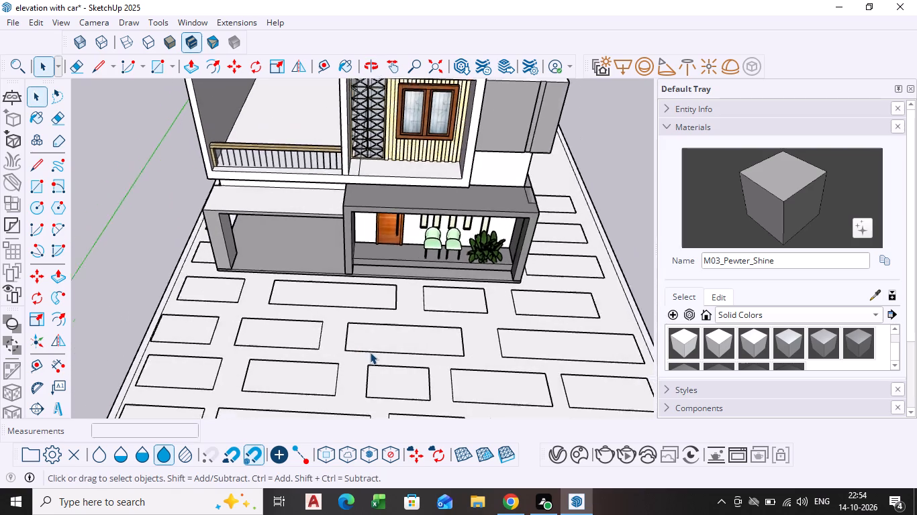
scroll(363, 354, "up", 3)
scroll(358, 364, "down", 1)
left_click(414, 306)
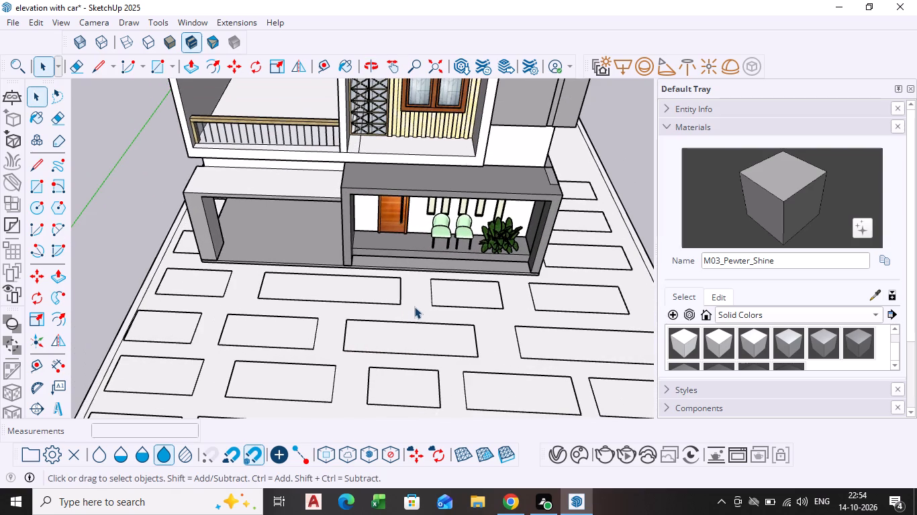
scroll(346, 321, "up", 1)
middle_click_drag(346, 321, 358, 280)
scroll(345, 311, "down", 1)
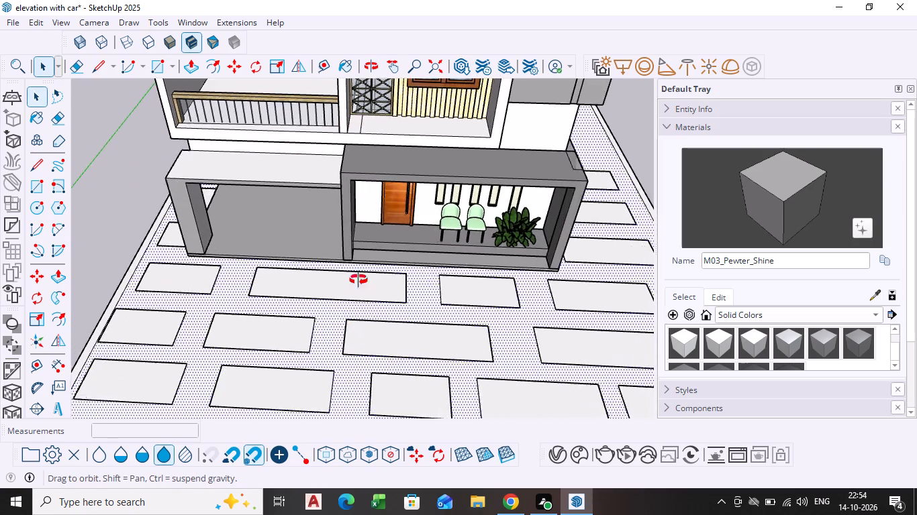
middle_click_drag(358, 280, 372, 257)
scroll(358, 260, "down", 1)
middle_click_drag(358, 260, 365, 356)
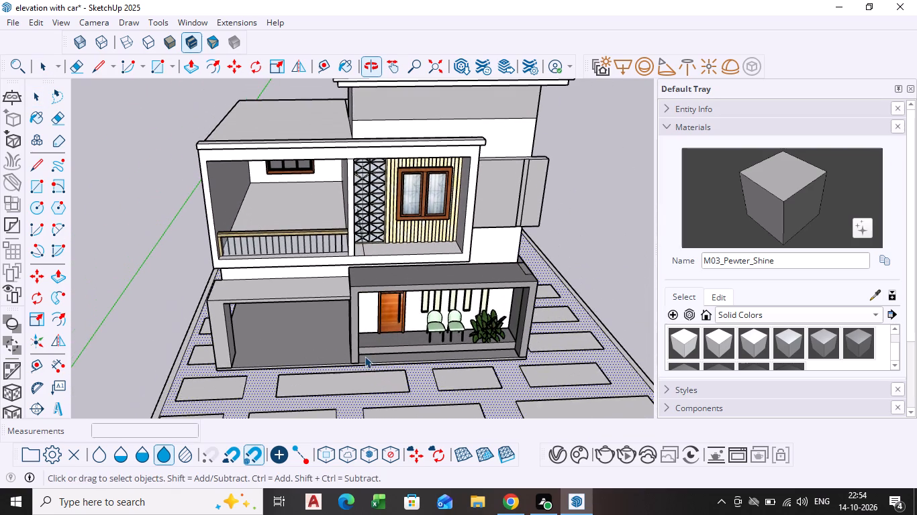
scroll(361, 350, "down", 7)
middle_click_drag(360, 349, 369, 317)
scroll(362, 330, "up", 3)
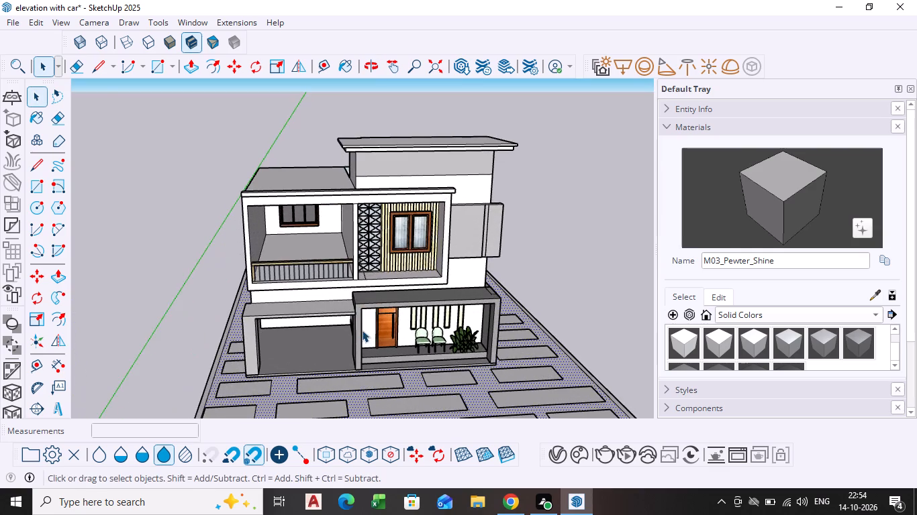
scroll(360, 330, "up", 2)
scroll(360, 330, "down", 1)
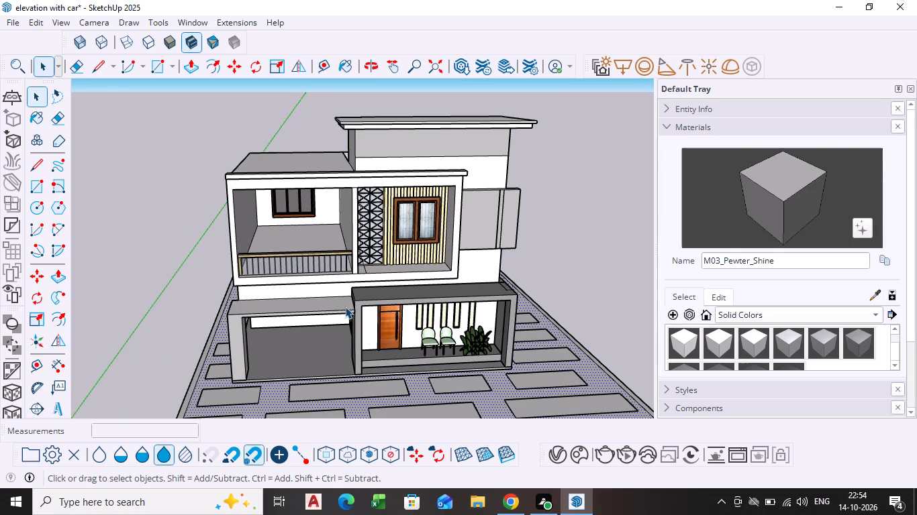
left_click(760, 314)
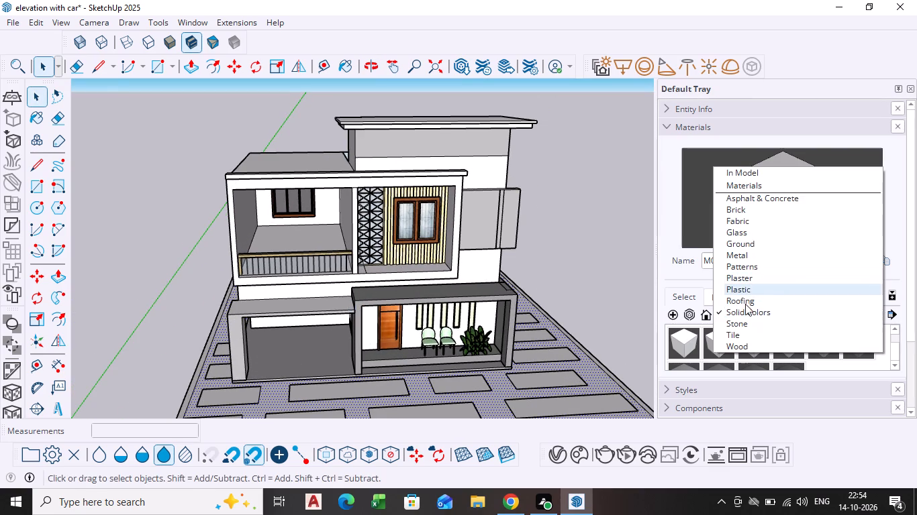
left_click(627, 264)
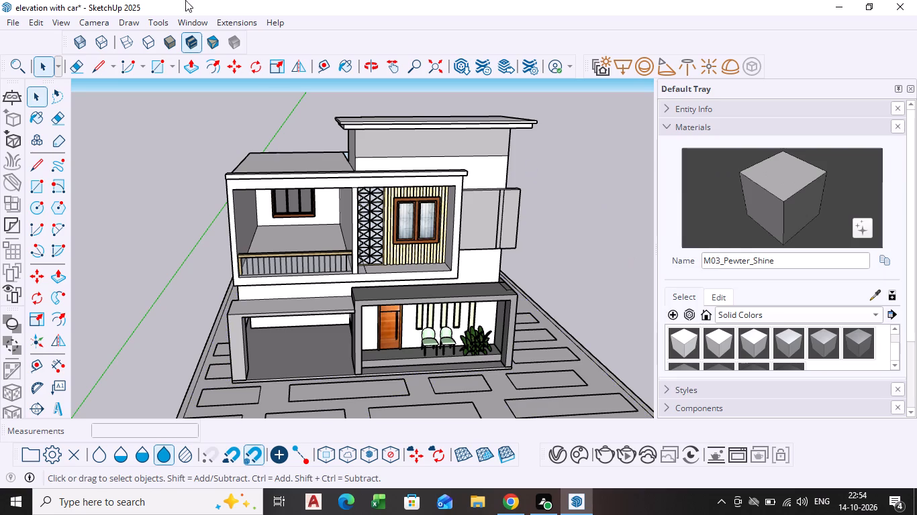
Search the 3D Warehouse for GRASS in place of the previous search.
left_click(185, 23)
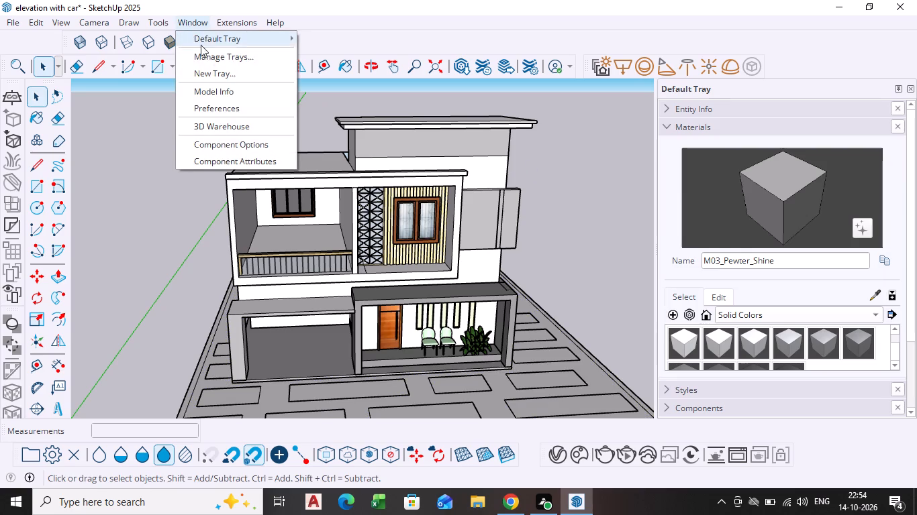
left_click(215, 122)
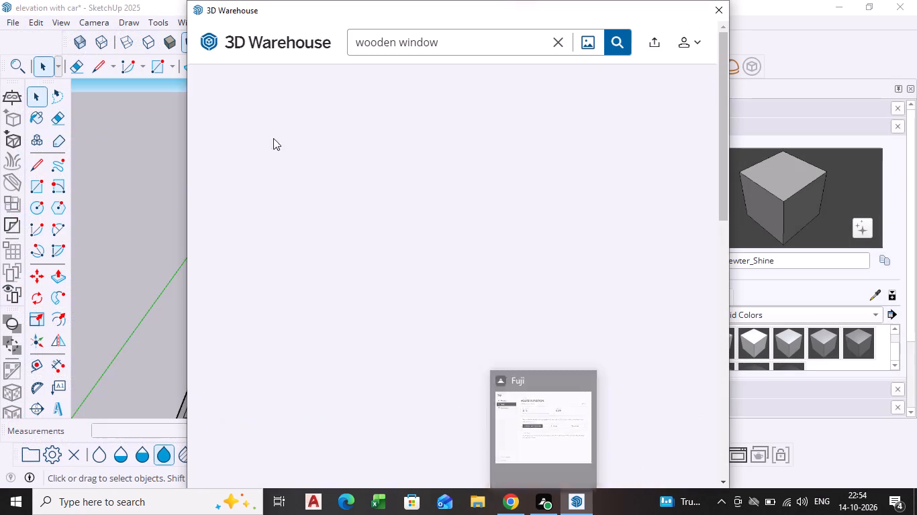
left_click(563, 38)
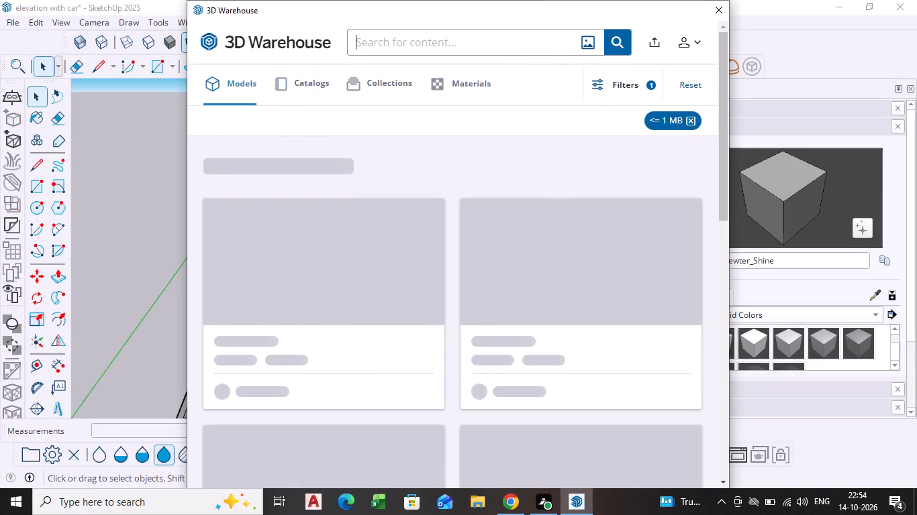
key("g")
key("r")
key("a")
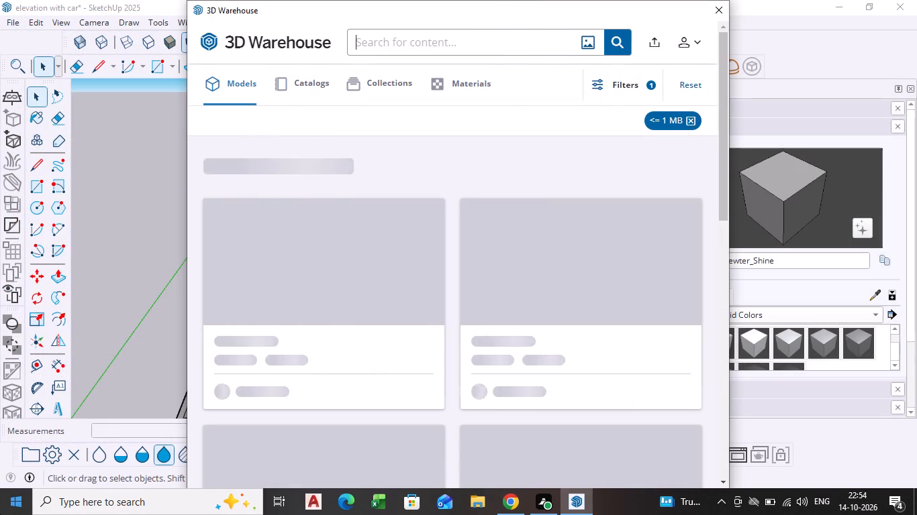
type("SS")
key("Return")
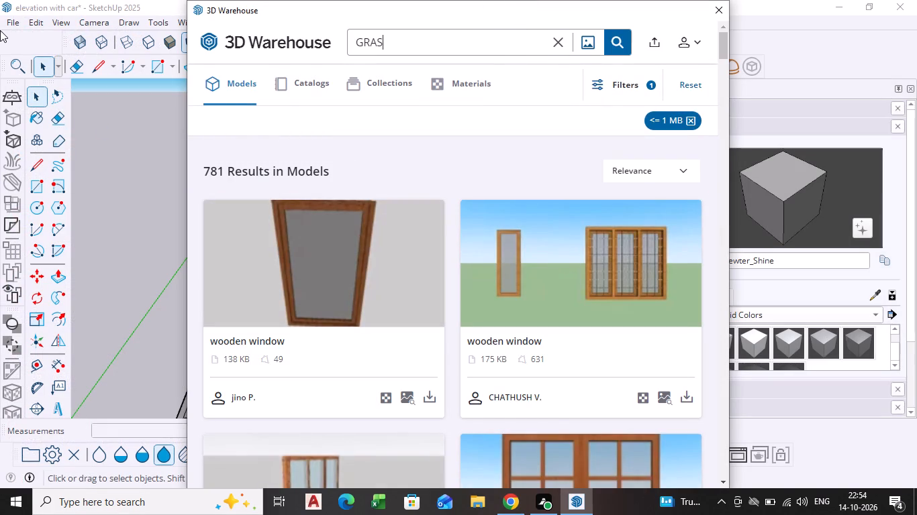
key("s")
key("Return")
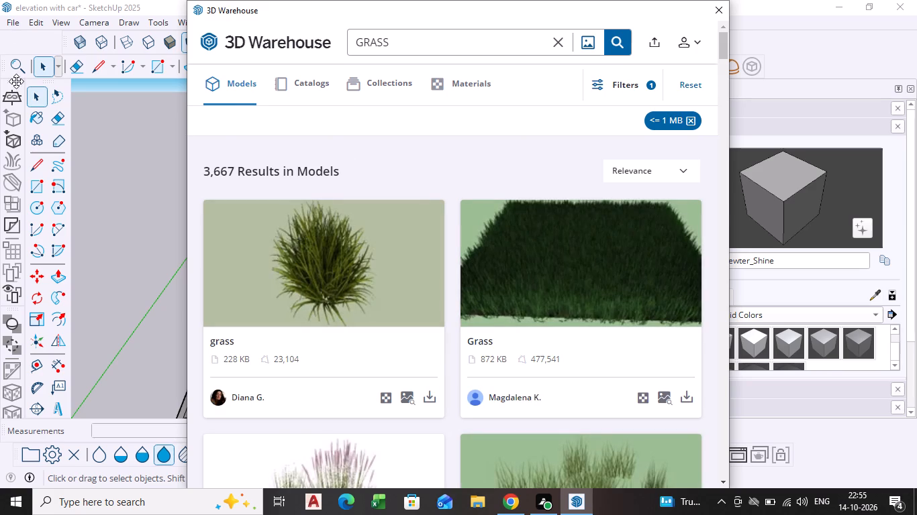
Find the 30 KB Grass model of dense green blades and download its dark green material Color_F17.
scroll(560, 333, "down", 4)
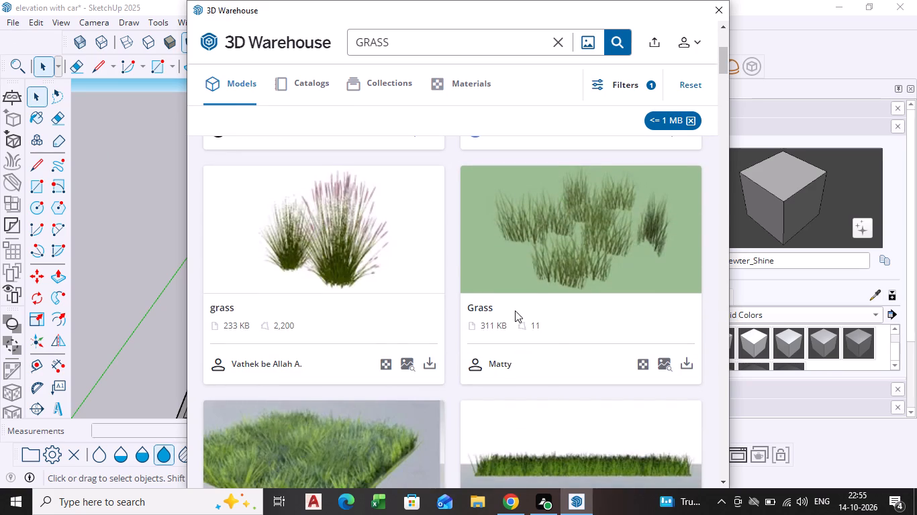
scroll(508, 295, "down", 7)
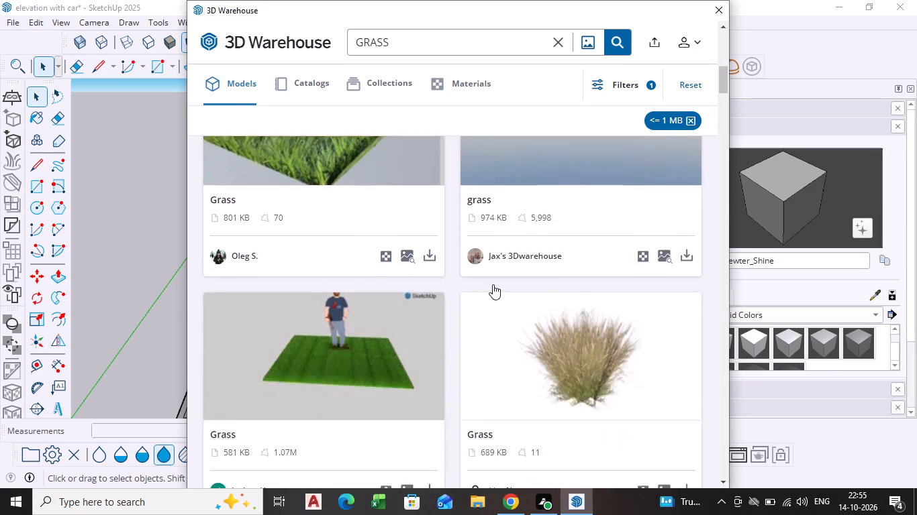
scroll(450, 284, "down", 4)
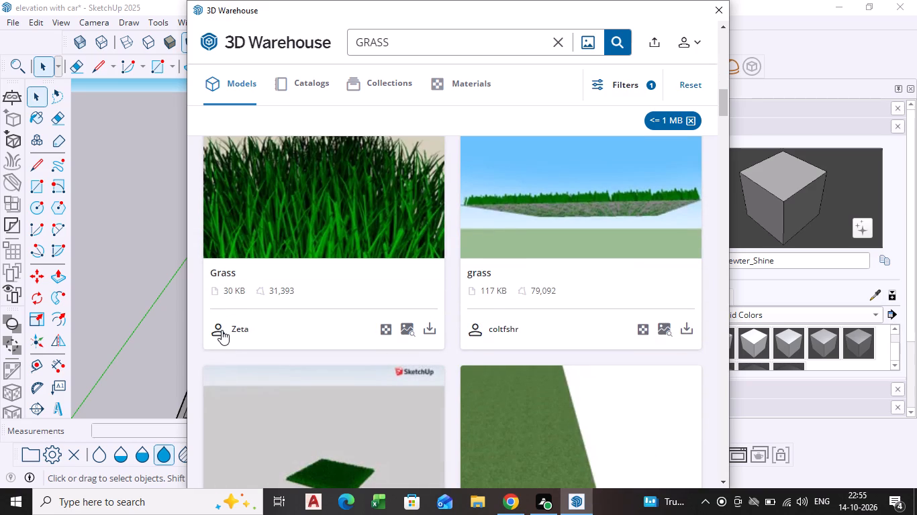
left_click(389, 333)
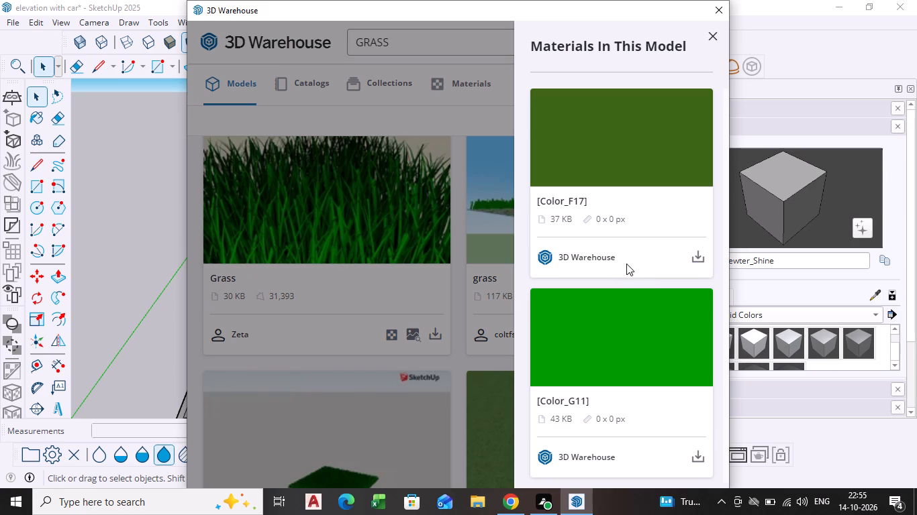
scroll(655, 274, "down", 6)
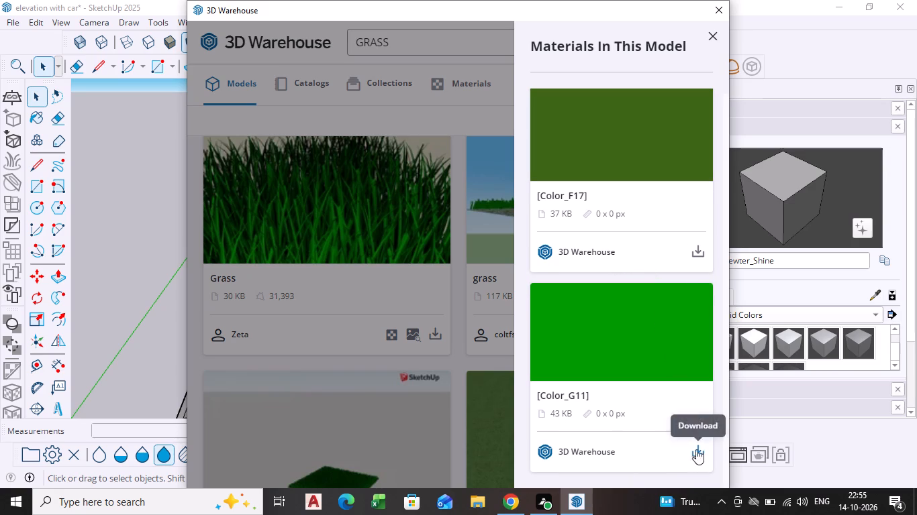
left_click(695, 247)
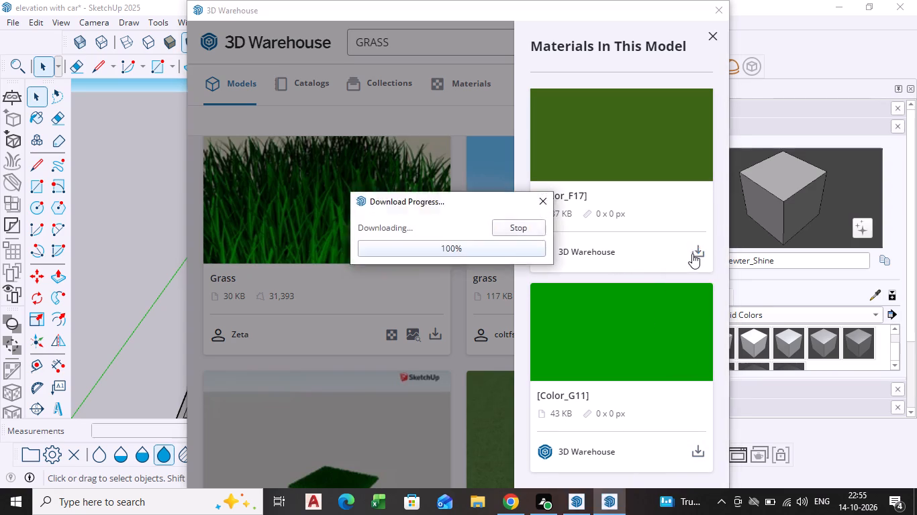
Paint the ground surface between the paving slabs with the Color_F17 material.
scroll(517, 379, "up", 3)
left_click(491, 394)
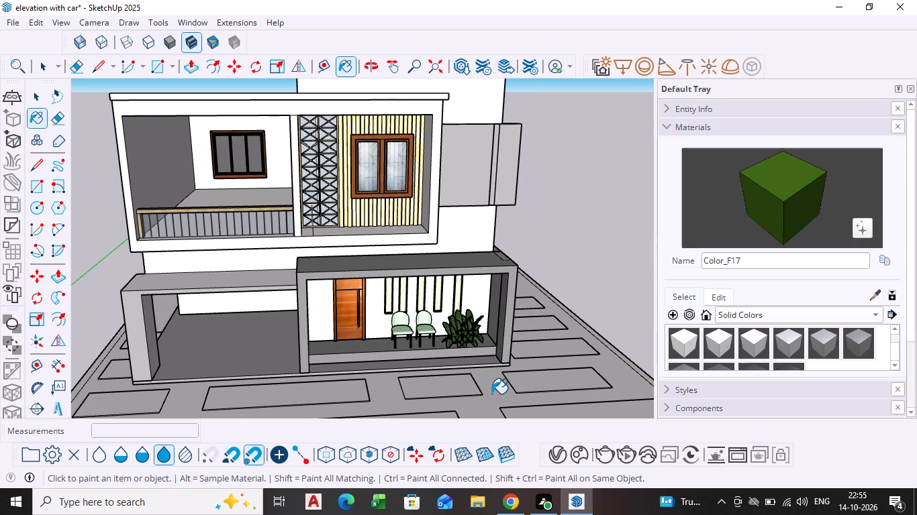
scroll(487, 398, "down", 8)
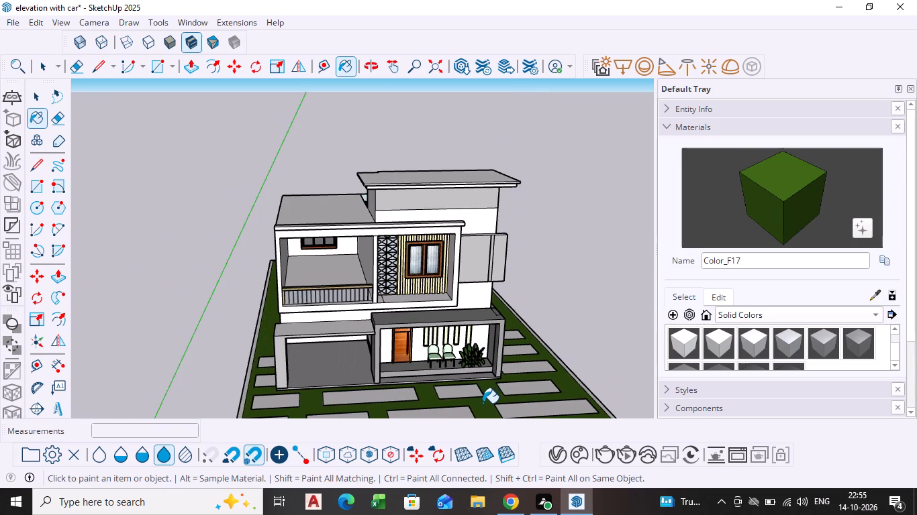
key("space")
scroll(481, 391, "down", 1)
scroll(479, 388, "up", 2)
middle_click_drag(475, 380, 456, 319)
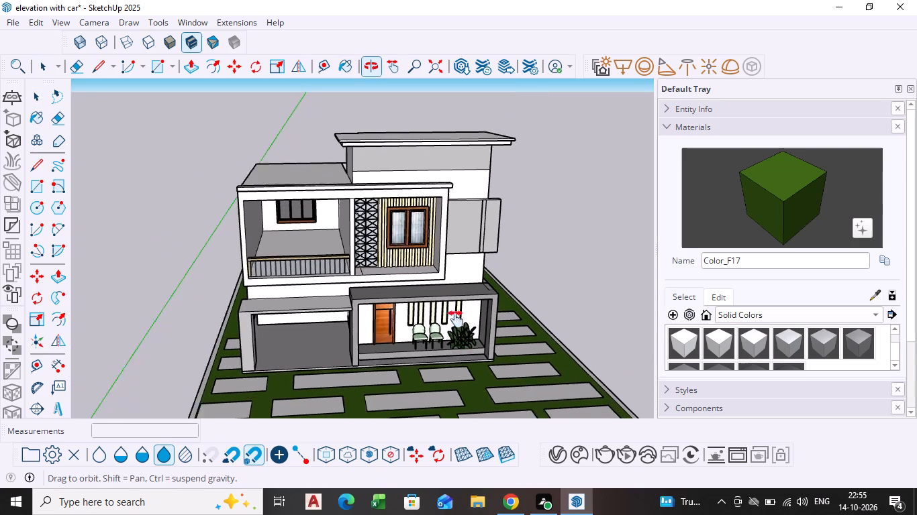
Brighten the Color_F17 grass material by setting its brightness to about 51.
middle_click_drag(456, 319, 444, 262)
scroll(393, 351, "up", 19)
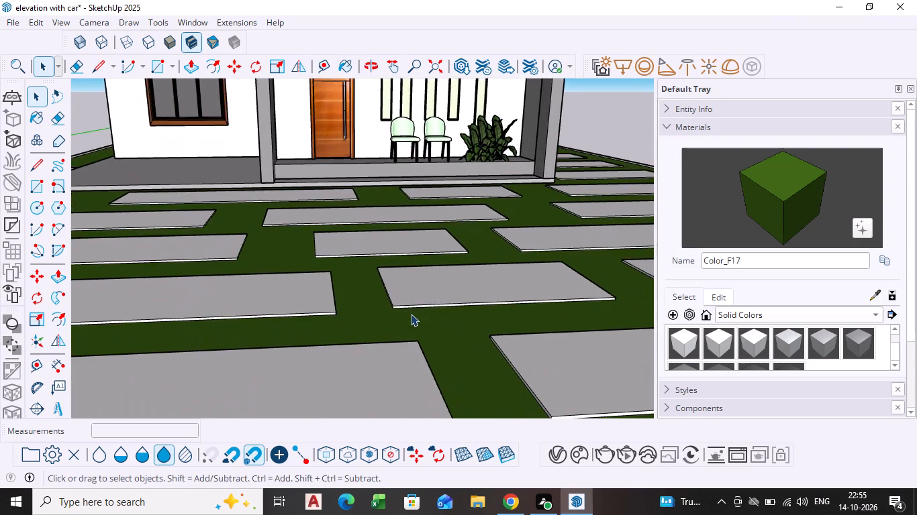
middle_click_drag(411, 314, 385, 361)
scroll(411, 316, "up", 1)
scroll(373, 312, "down", 5)
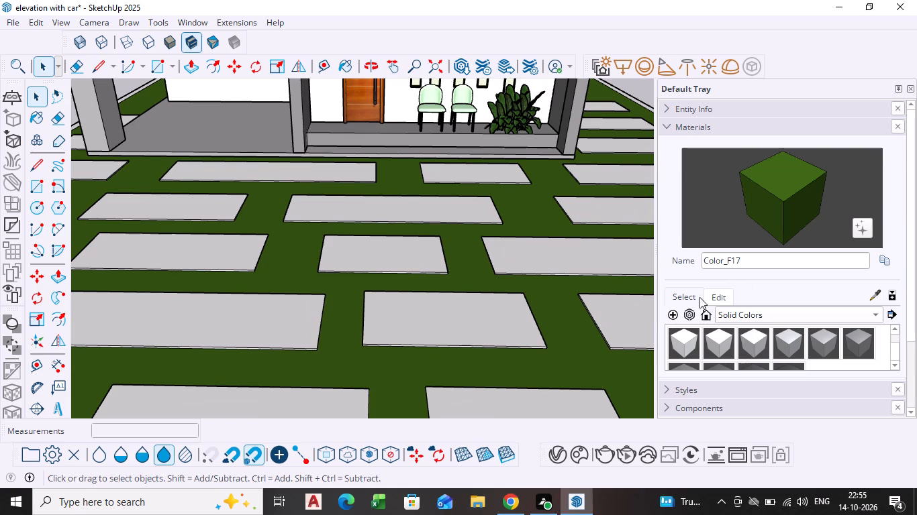
left_click(717, 304)
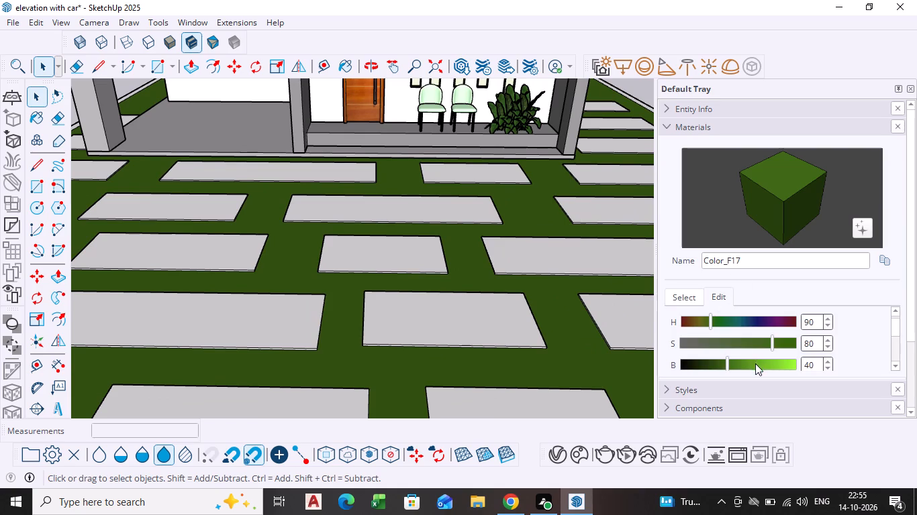
left_click(777, 369)
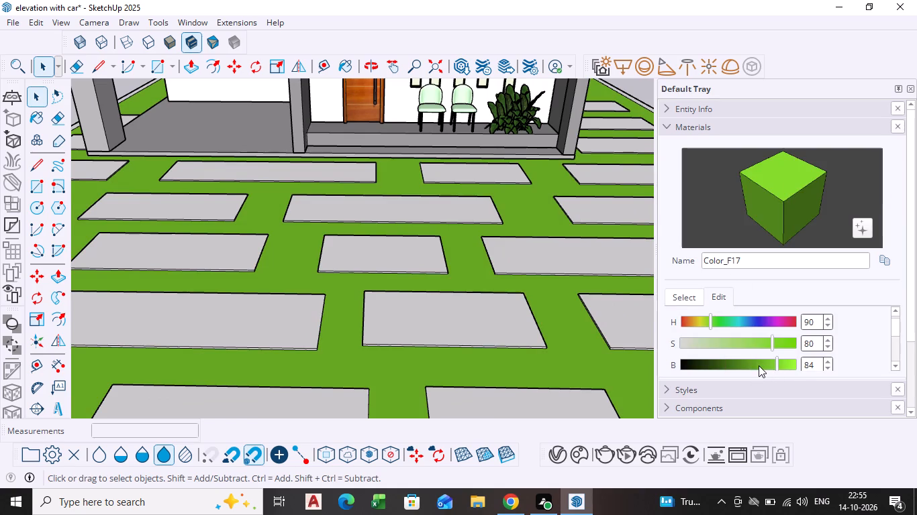
left_click(758, 365)
left_click(739, 364)
Set the opacity of the Color_F17 grass material to about 96.
scroll(628, 368, "down", 4)
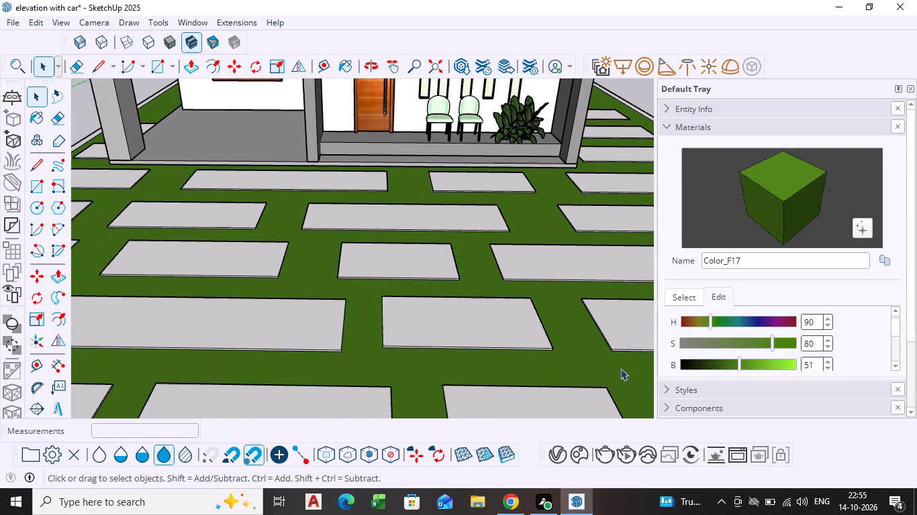
scroll(551, 361, "down", 1)
middle_click_drag(548, 359, 530, 327)
scroll(711, 335, "down", 4)
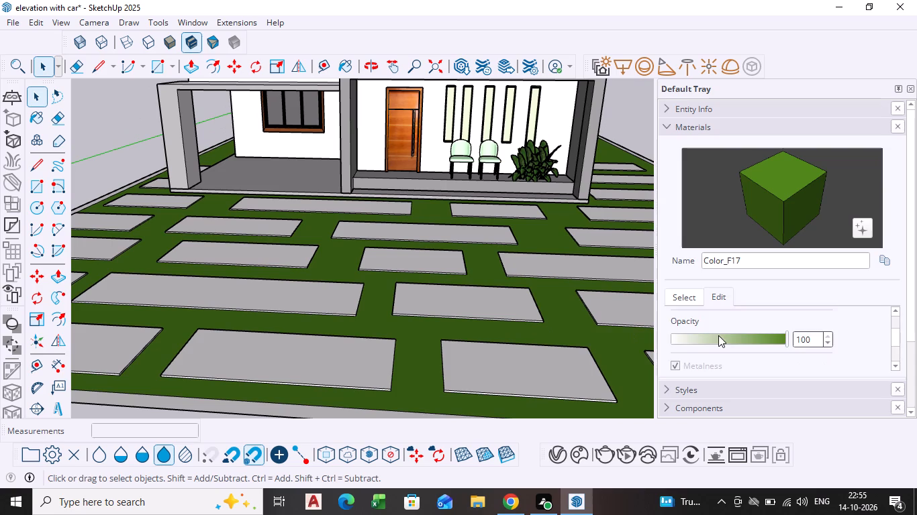
scroll(718, 335, "down", 2)
scroll(722, 337, "up", 2)
left_click(732, 343)
left_click(787, 338)
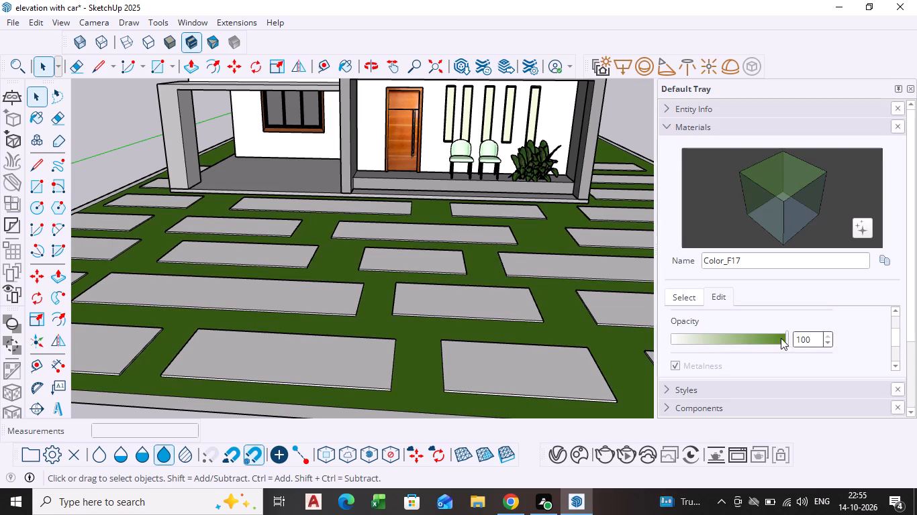
left_click(767, 339)
scroll(752, 341, "down", 2)
middle_click_drag(751, 343, 754, 362)
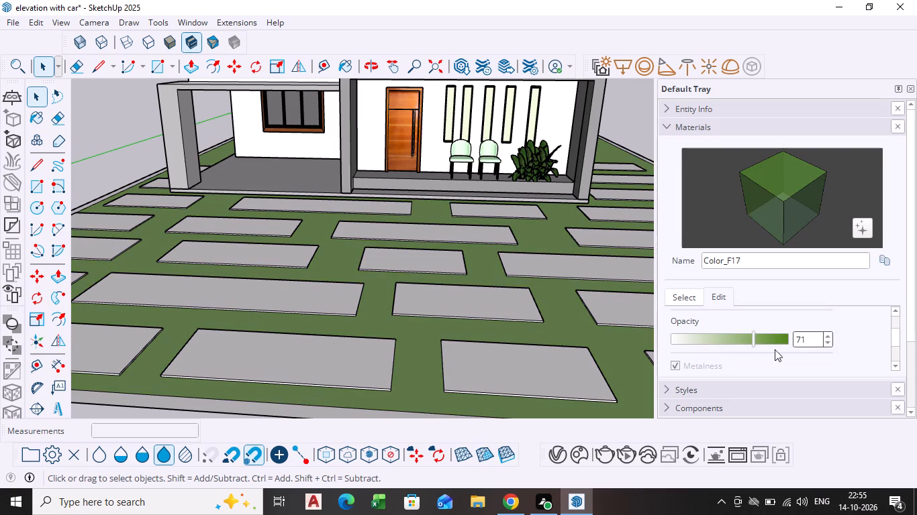
left_click(779, 339)
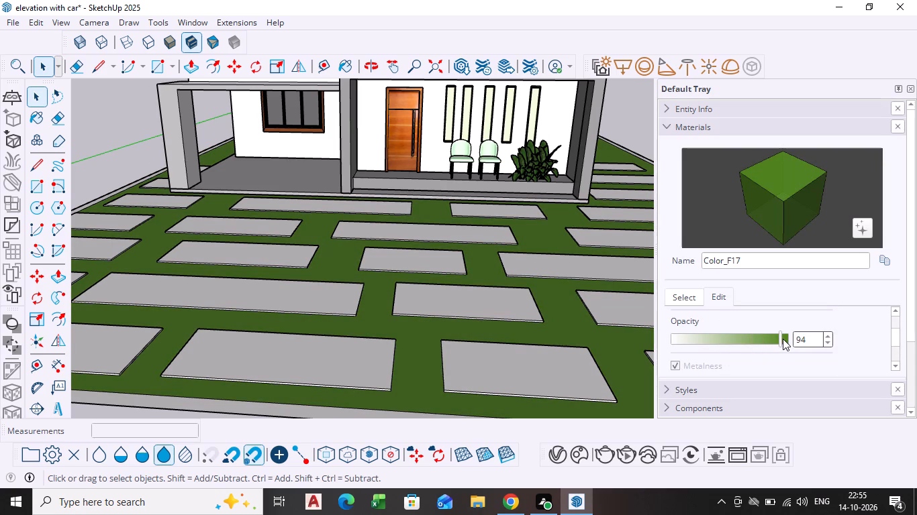
left_click(783, 339)
Examine the recoloured grass between the paving slabs together with the front elevation from raised viewpoints.
scroll(284, 354, "down", 8)
middle_click_drag(284, 345, 307, 376)
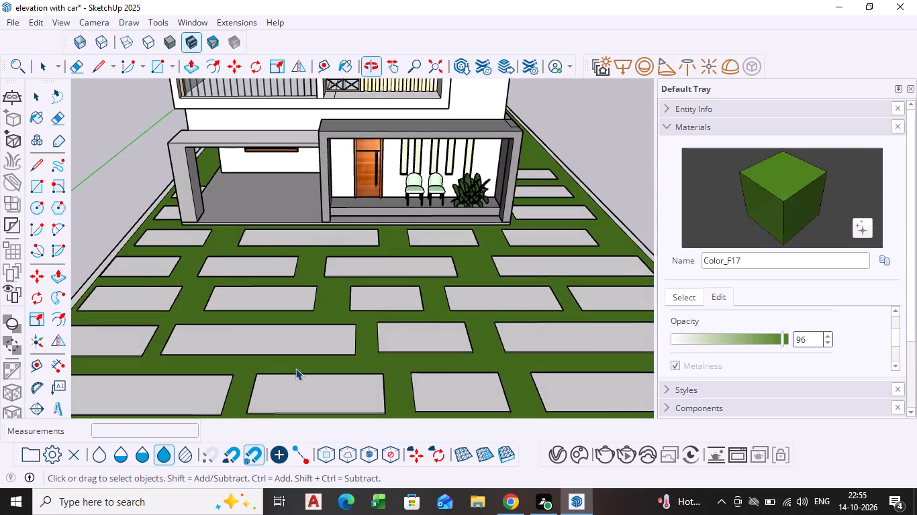
scroll(232, 335, "down", 4)
middle_click_drag(234, 336, 268, 355, "shift")
scroll(245, 345, "down", 1, "shift")
scroll(283, 347, "up", 4)
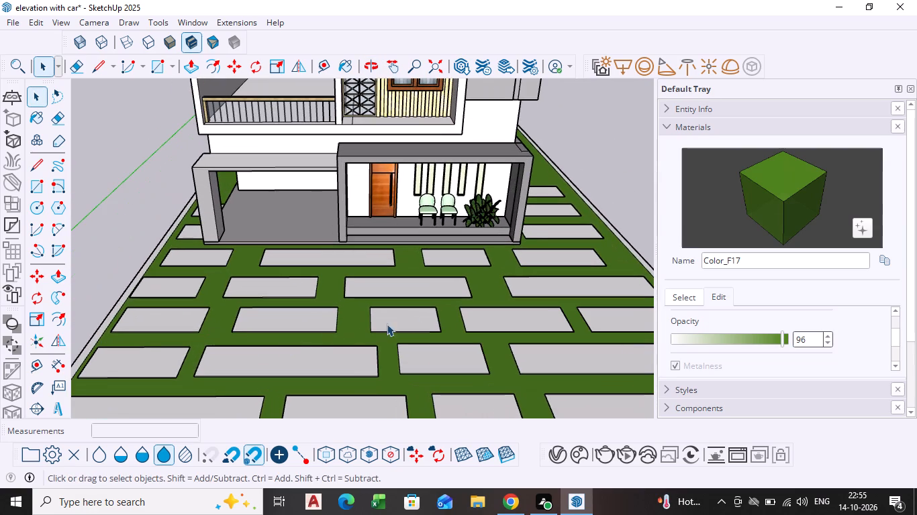
key("space")
scroll(91, 412, "down", 3)
middle_click_drag(93, 399, 94, 432, "shift")
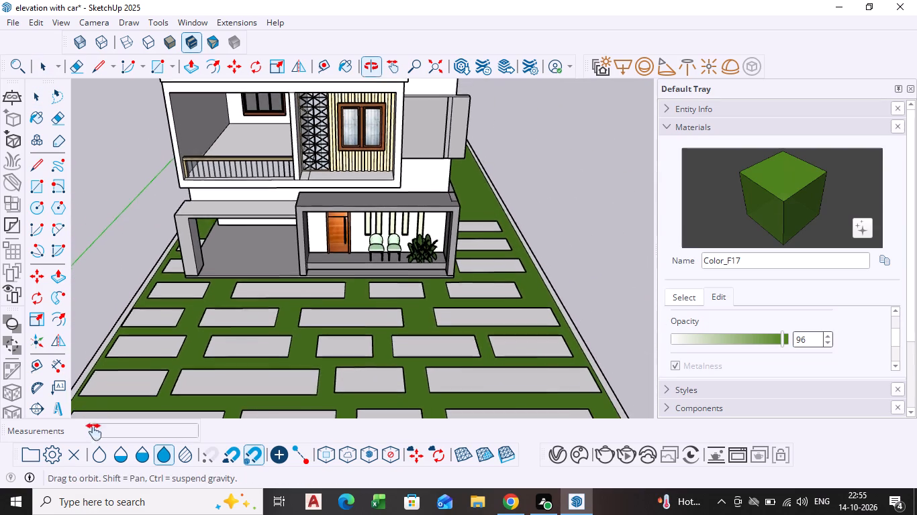
middle_click_drag(94, 432, 99, 446, "shift")
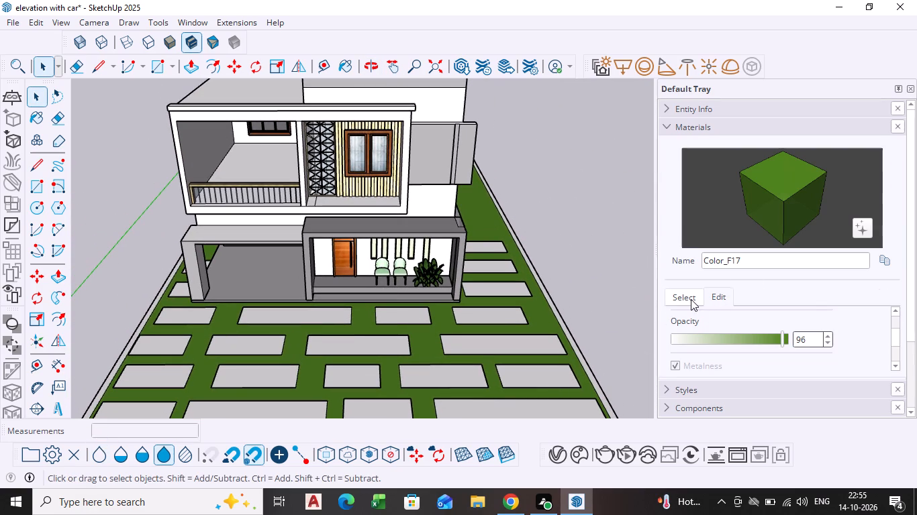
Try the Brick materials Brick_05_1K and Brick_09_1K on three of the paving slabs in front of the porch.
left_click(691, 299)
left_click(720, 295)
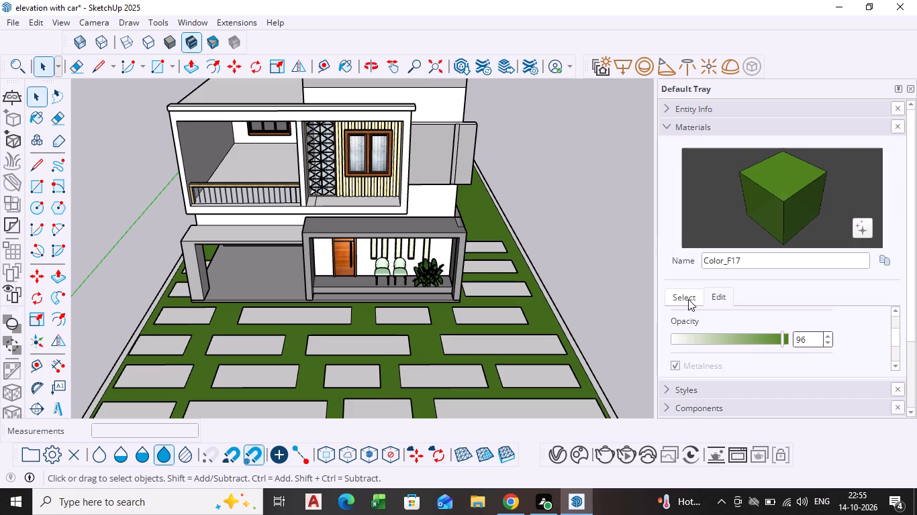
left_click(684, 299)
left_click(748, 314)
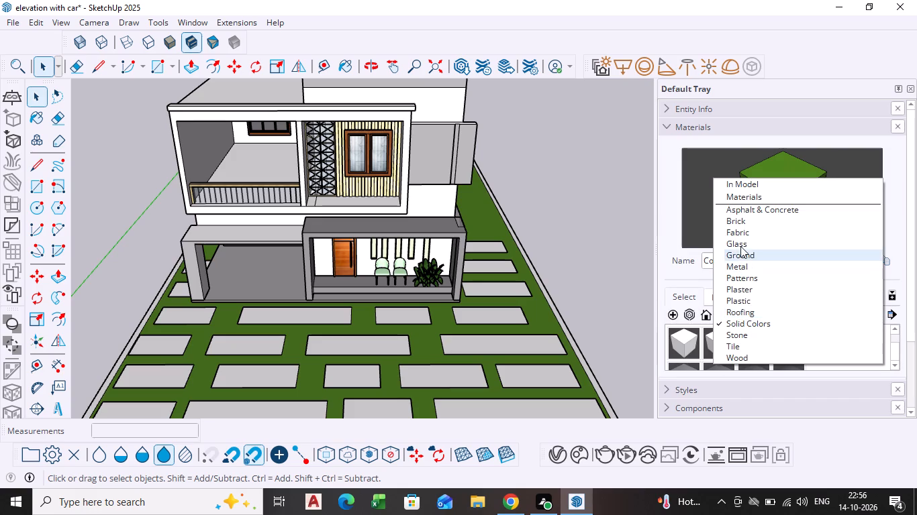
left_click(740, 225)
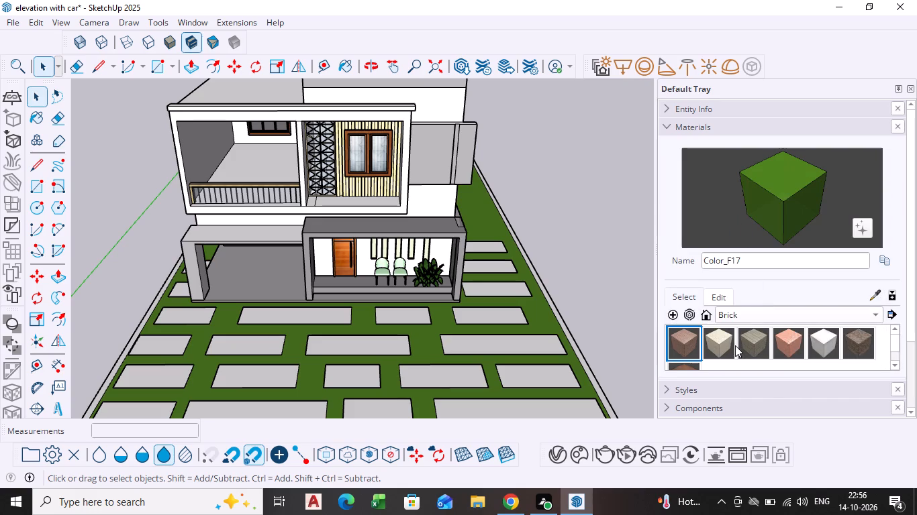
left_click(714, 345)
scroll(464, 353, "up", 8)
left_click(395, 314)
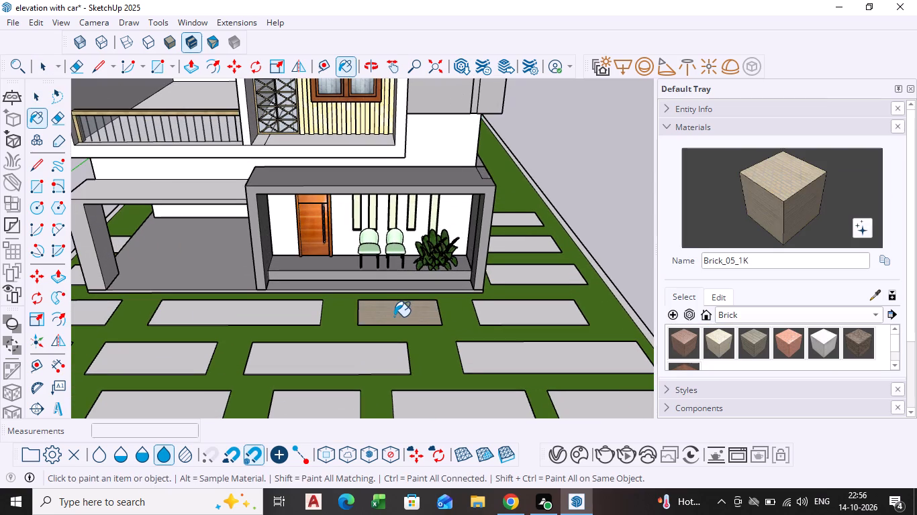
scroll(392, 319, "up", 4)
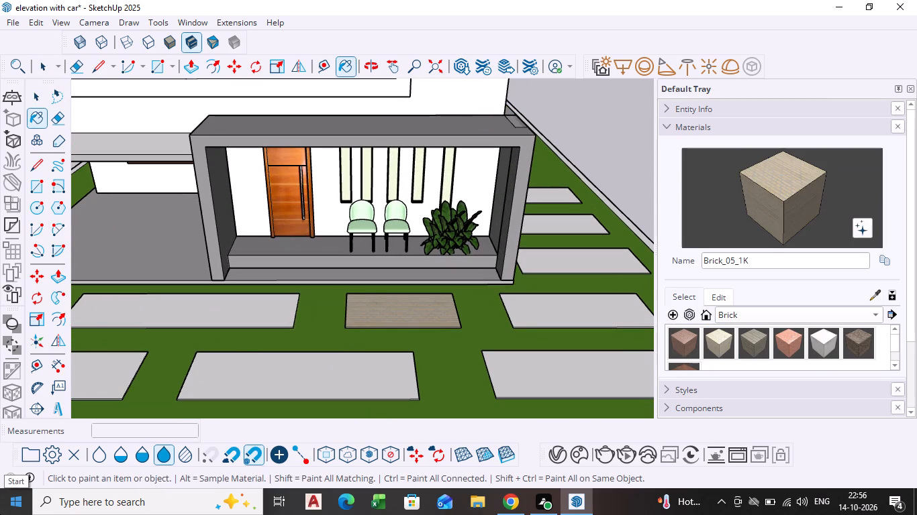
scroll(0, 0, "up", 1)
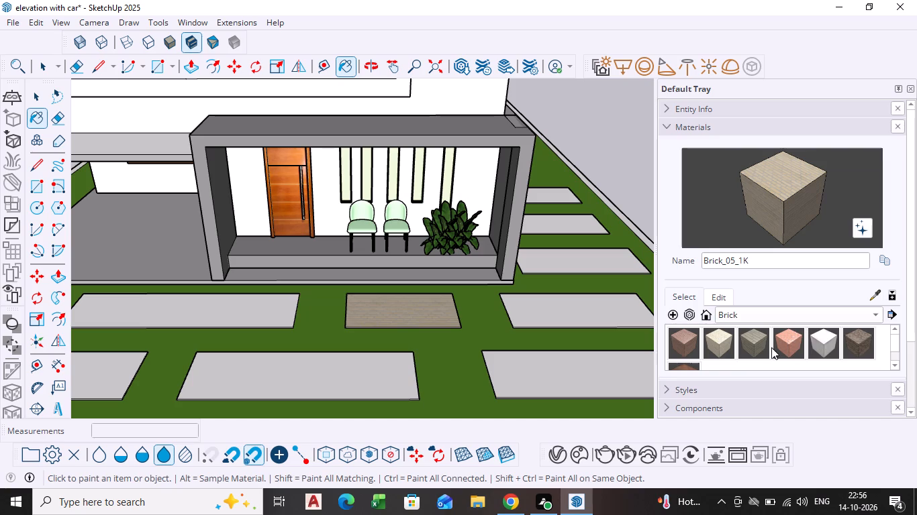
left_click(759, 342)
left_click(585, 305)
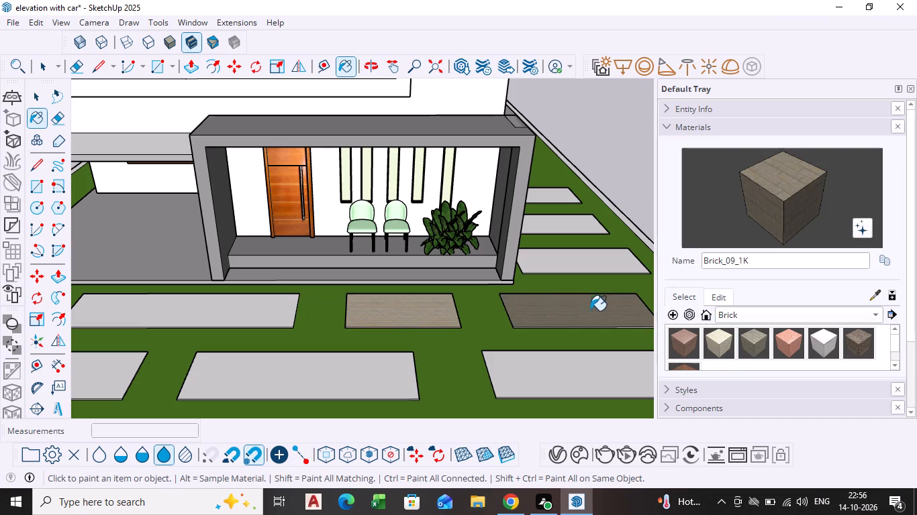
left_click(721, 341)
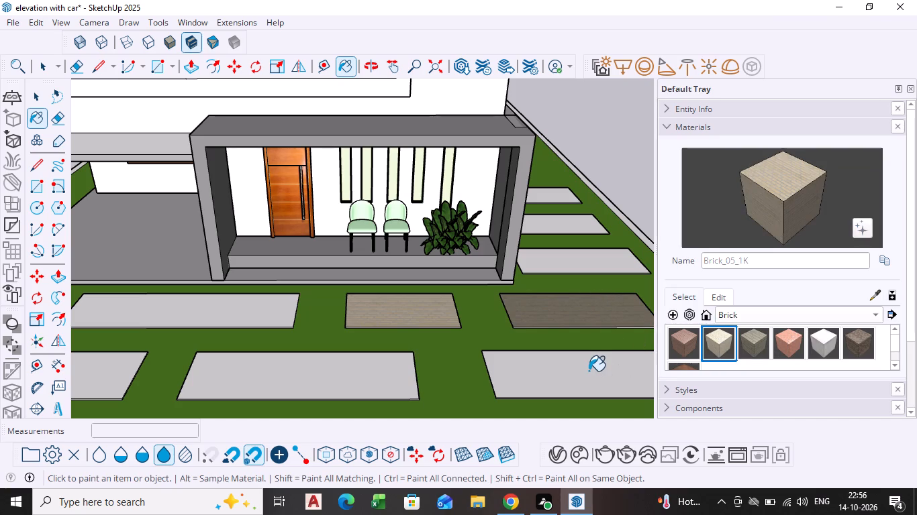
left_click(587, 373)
Paint the four paving slabs in front of the porch with the Brick_14_1K material.
scroll(842, 325, "up", 3)
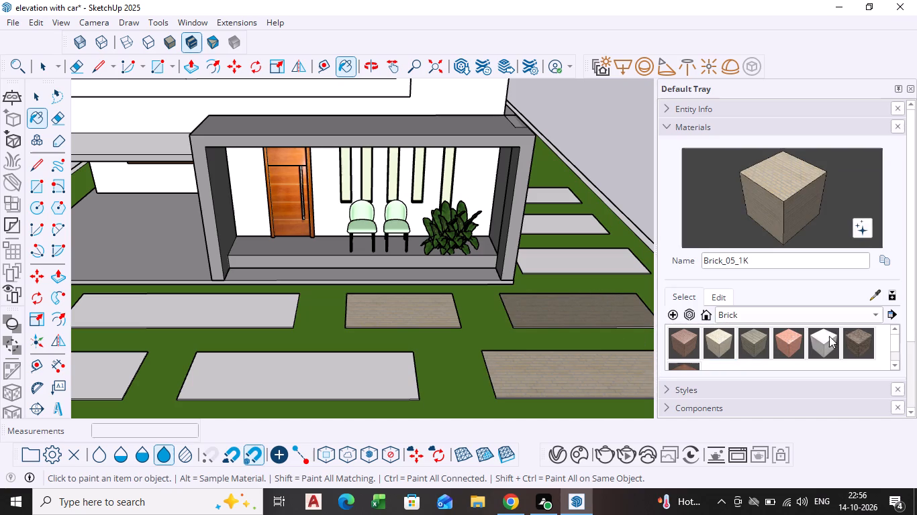
scroll(829, 336, "down", 1)
left_click(826, 338)
left_click(399, 387)
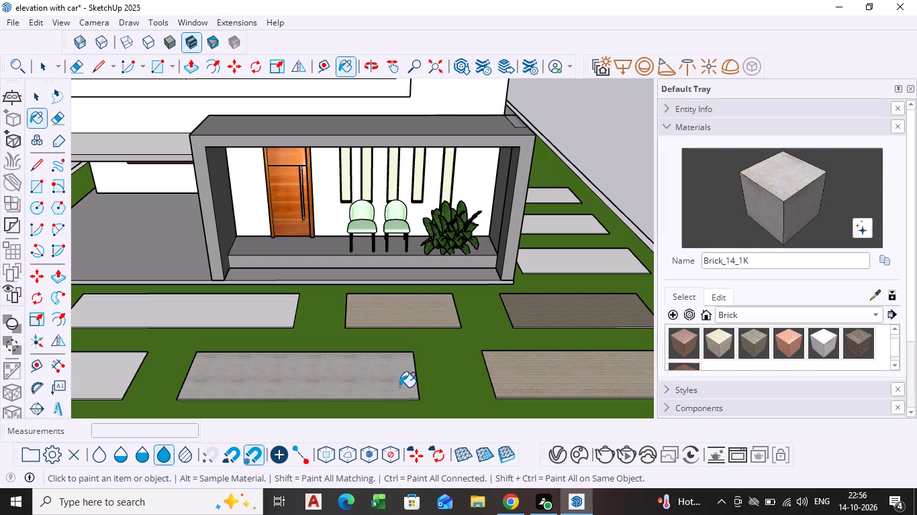
scroll(793, 353, "down", 1)
scroll(791, 352, "up", 1)
left_click(434, 319)
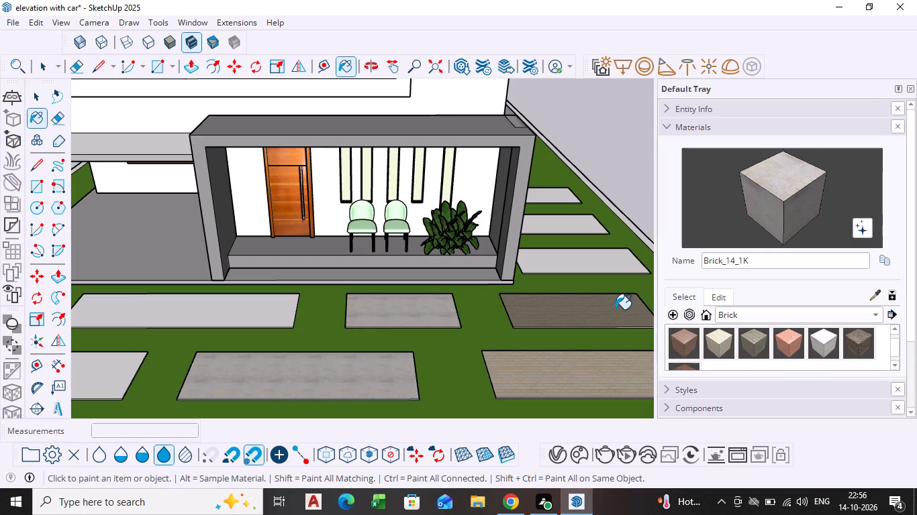
left_click(615, 309)
left_click(572, 386)
Paint the remaining slabs in the three paving rows nearest the house front with Brick_14_1K.
scroll(563, 353, "up", 10)
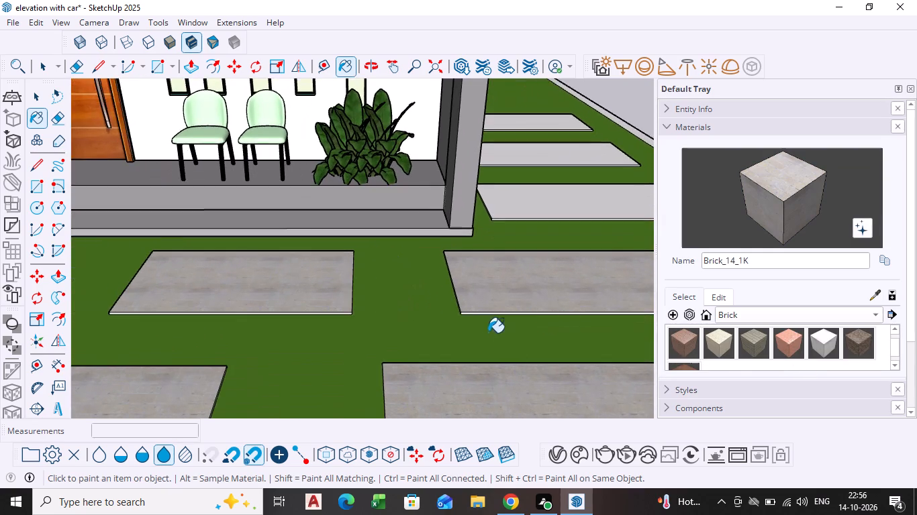
scroll(483, 334, "down", 17)
middle_click_drag(325, 342, 426, 308)
left_click(320, 295)
left_click(237, 330)
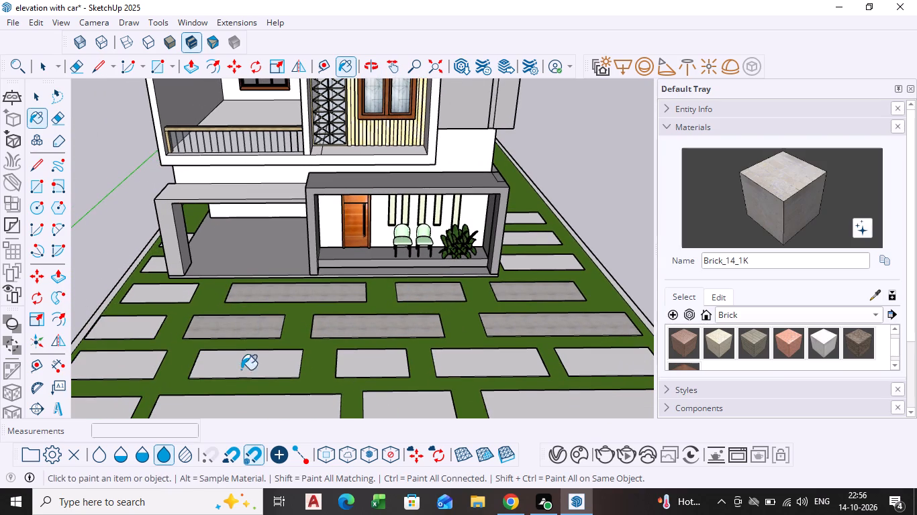
left_click(241, 378)
left_click(124, 363)
left_click(134, 331)
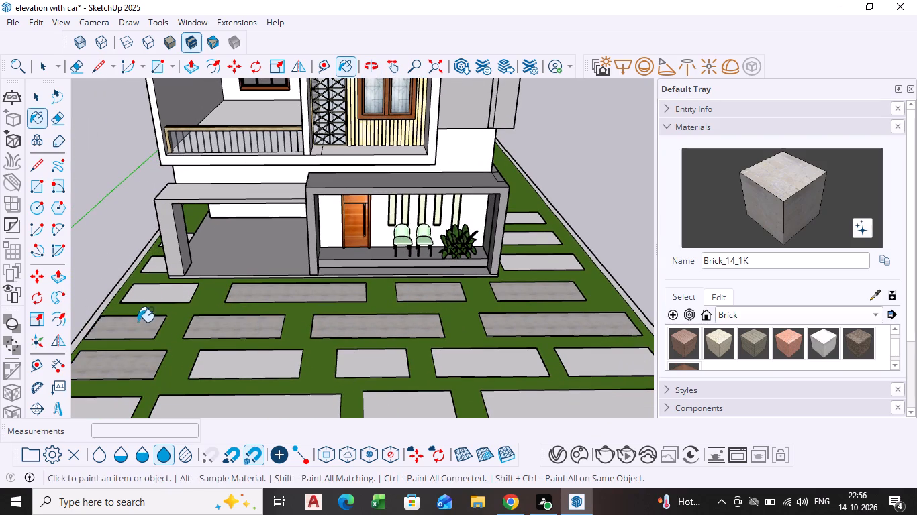
left_click(154, 288)
left_click(281, 365)
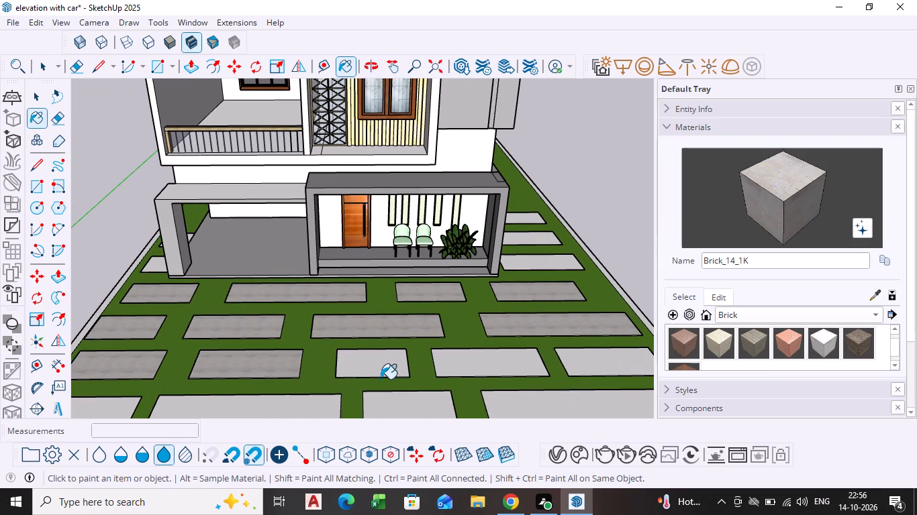
left_click(377, 365)
left_click(461, 367)
left_click(615, 358)
left_click(590, 422)
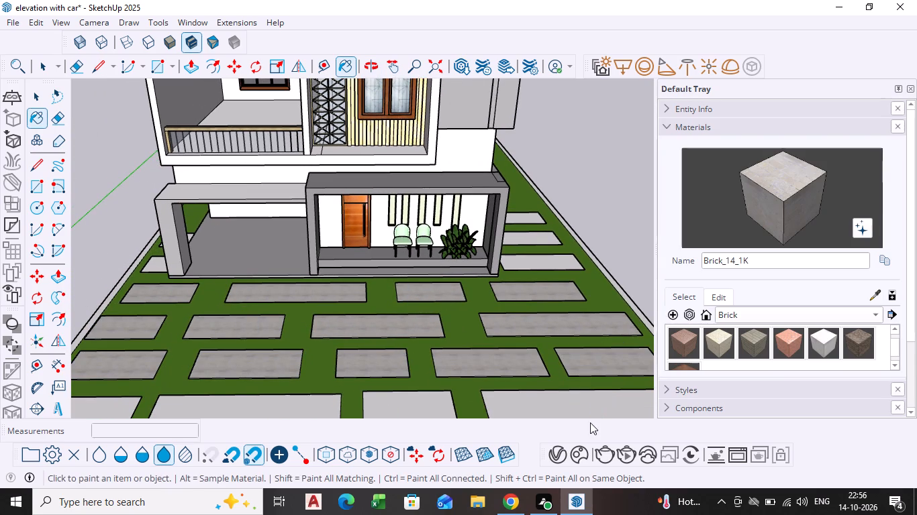
Paint the three visible paving slabs alongside the house, beside the porch, with Brick_14_1K.
left_click(542, 266)
left_click(538, 239)
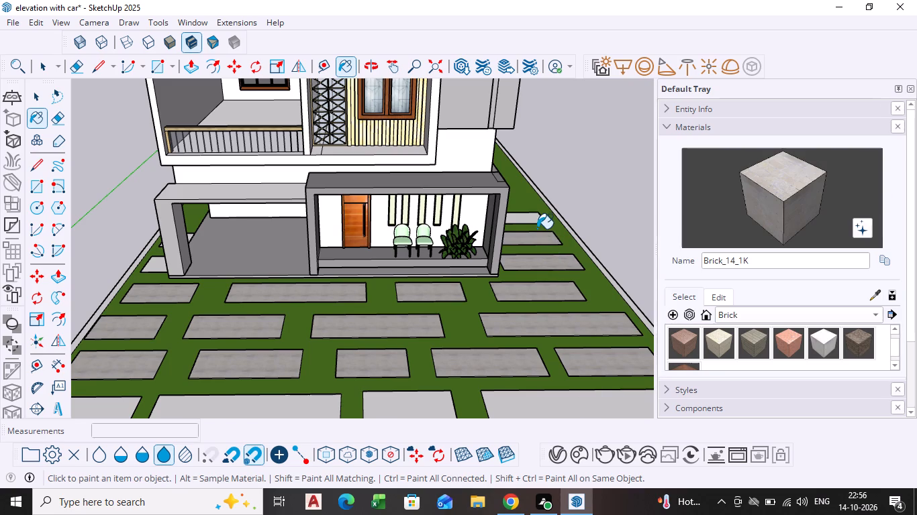
left_click(534, 222)
Paint all eight slabs in the two paving rows farthest from the house front with Brick_14_1K.
scroll(512, 262, "down", 6)
middle_click_drag(463, 323, 483, 289, "shift")
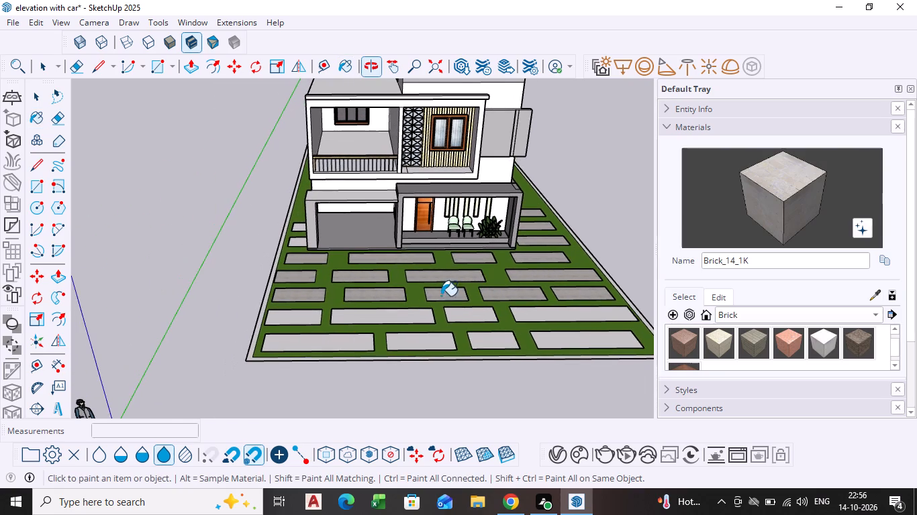
left_click(287, 321)
left_click(350, 318)
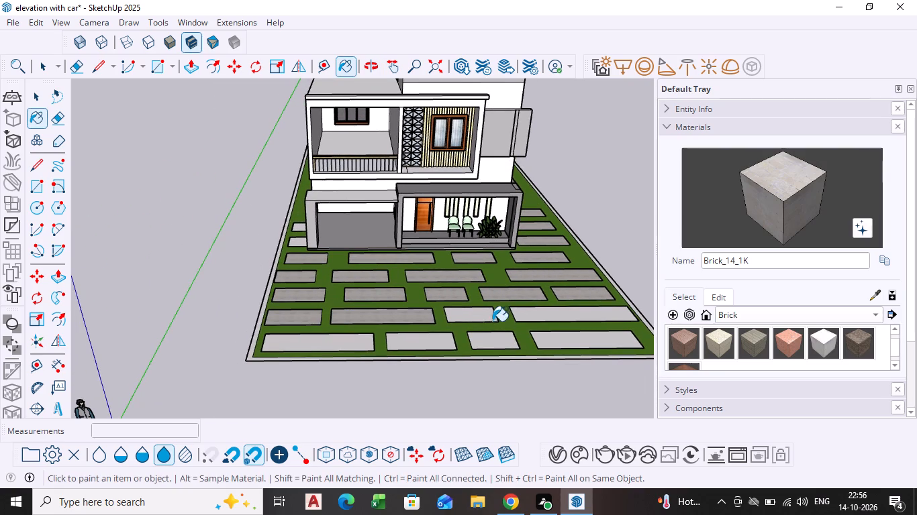
left_click(488, 317)
left_click(542, 314)
left_click(551, 347)
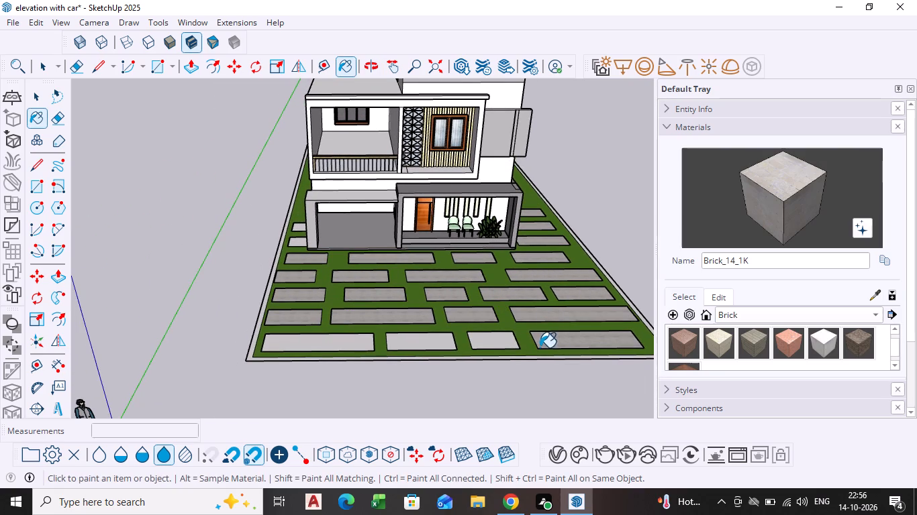
left_click(494, 342)
left_click(437, 337)
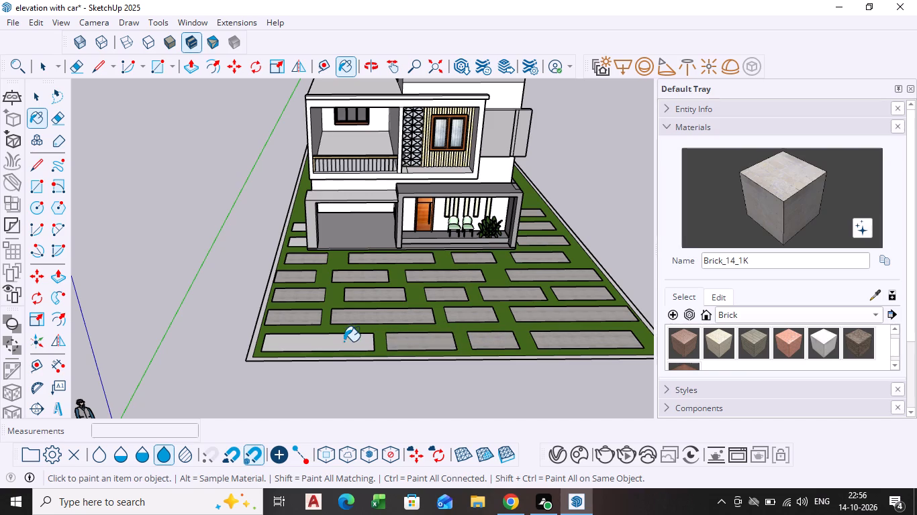
left_click(344, 341)
Paint the two small paving slabs alongside the carport's outer pillar with Brick_14_1K.
scroll(270, 229, "up", 10)
left_click(358, 227)
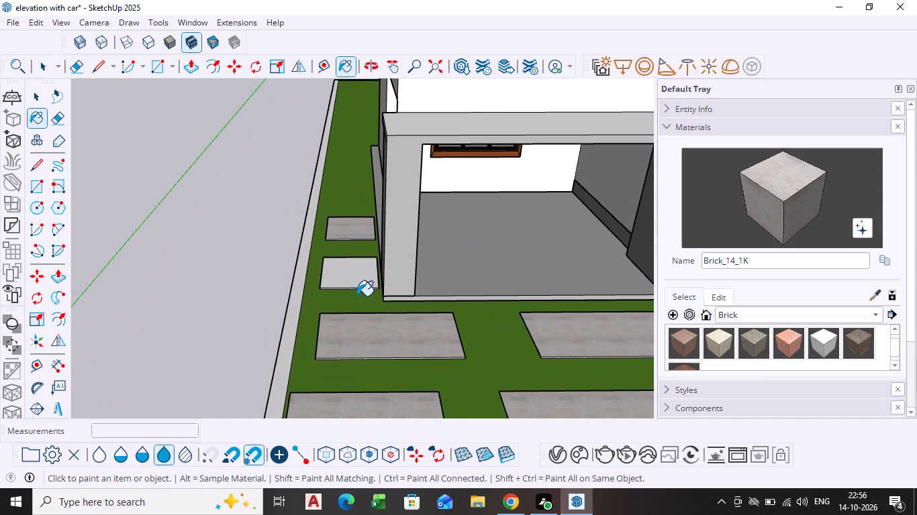
left_click(356, 274)
Examine the whole front elevation together with the painted paving from several angles.
scroll(387, 305, "down", 14)
middle_click_drag(498, 335, 327, 328)
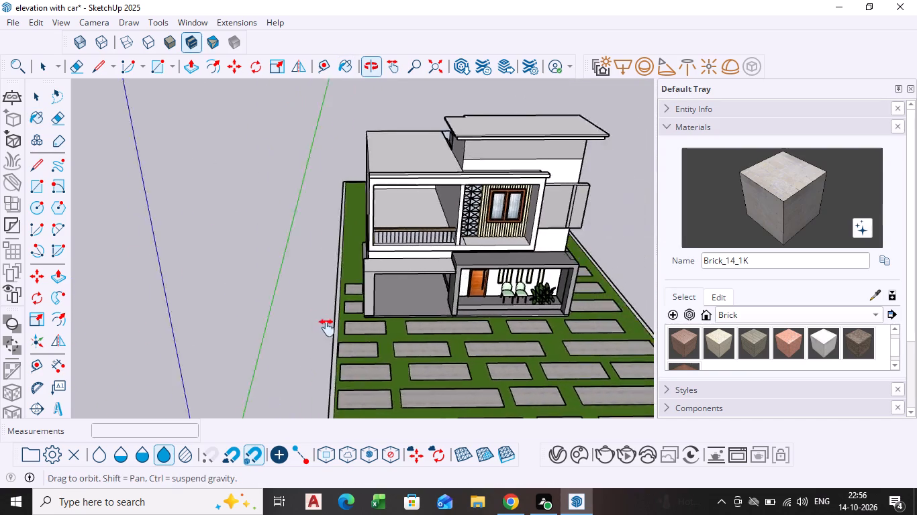
middle_click_drag(327, 328, 290, 320)
middle_click_drag(295, 323, 318, 276)
scroll(313, 217, "up", 8)
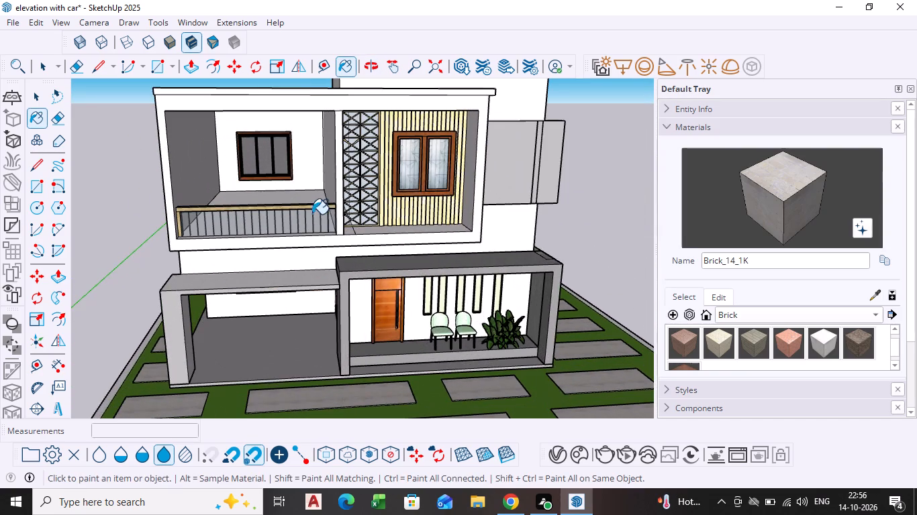
scroll(322, 245, "down", 1)
middle_click_drag(322, 251, 322, 300, "shift")
middle_click_drag(320, 304, 322, 275)
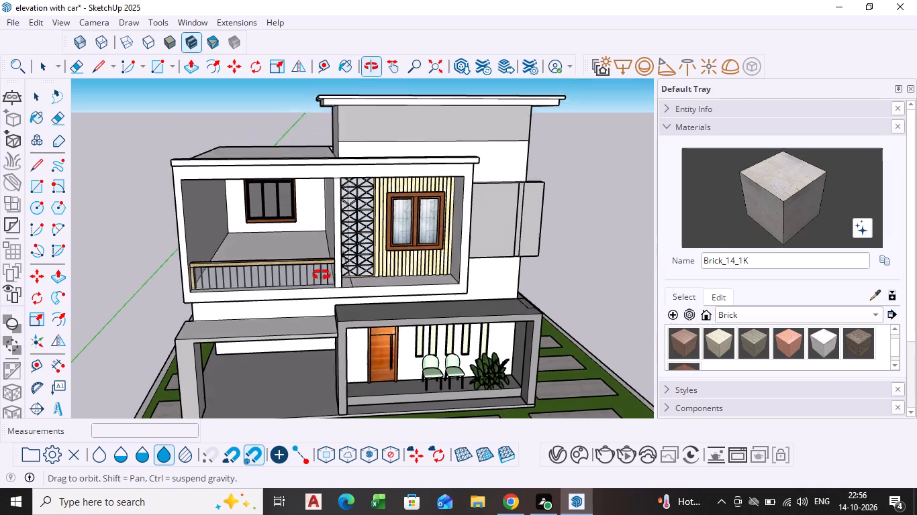
middle_click_drag(322, 275, 323, 260)
scroll(314, 266, "down", 3)
key("space")
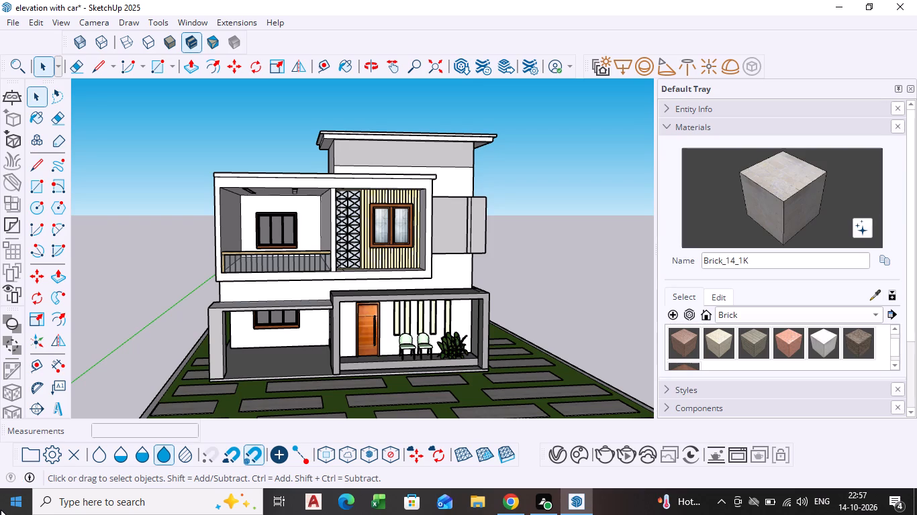
Search the 3D Warehouse models for "BMW CAR" in place of the previous search term.
left_click(188, 23)
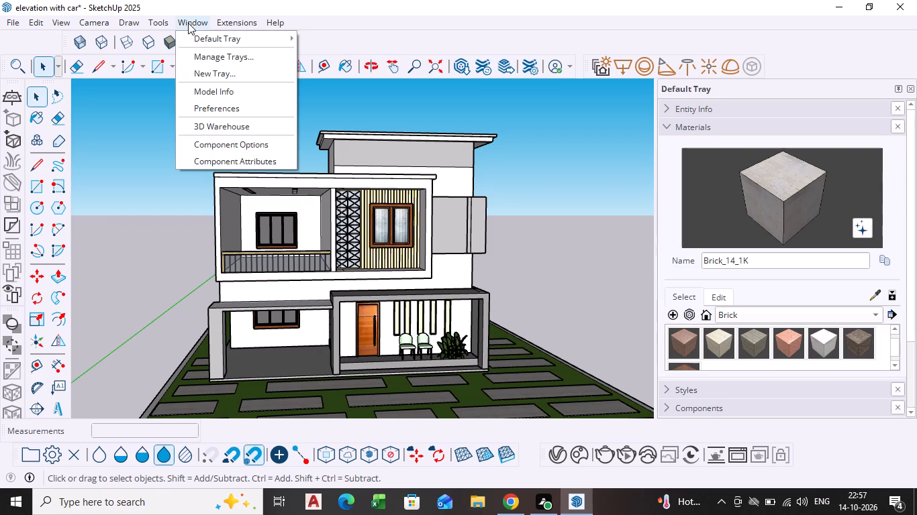
left_click(216, 123)
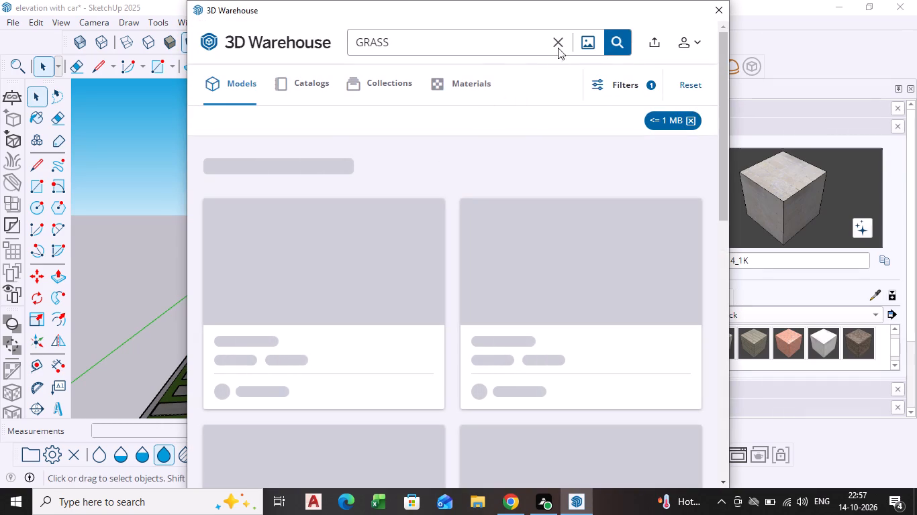
left_click(559, 46)
left_click(558, 44)
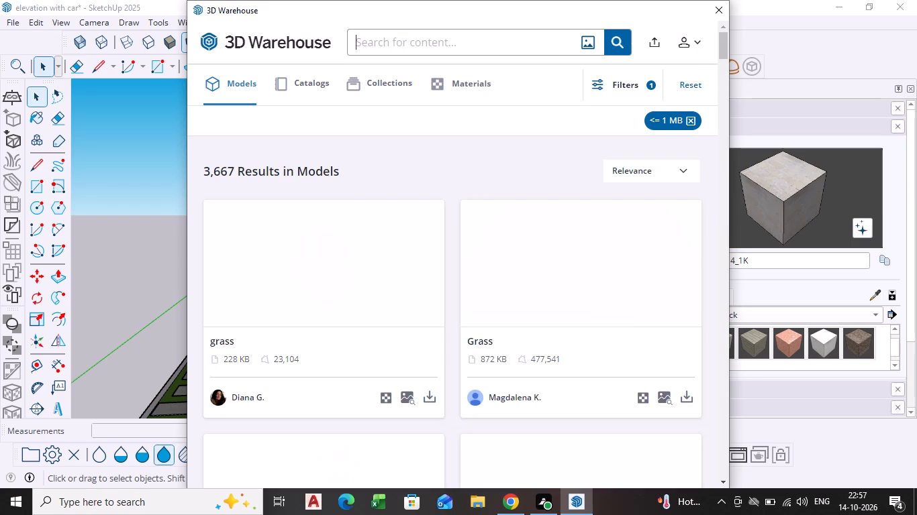
key("b")
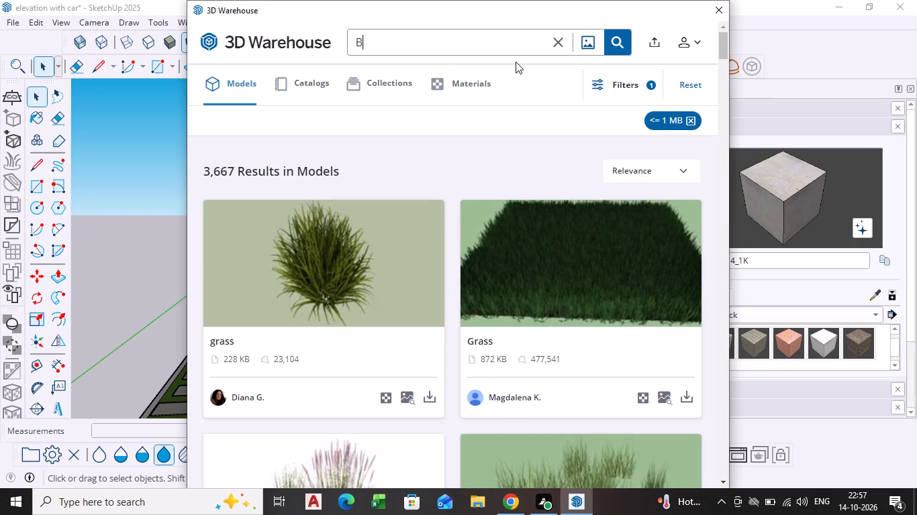
type("MW CA")
key("r")
key("Return")
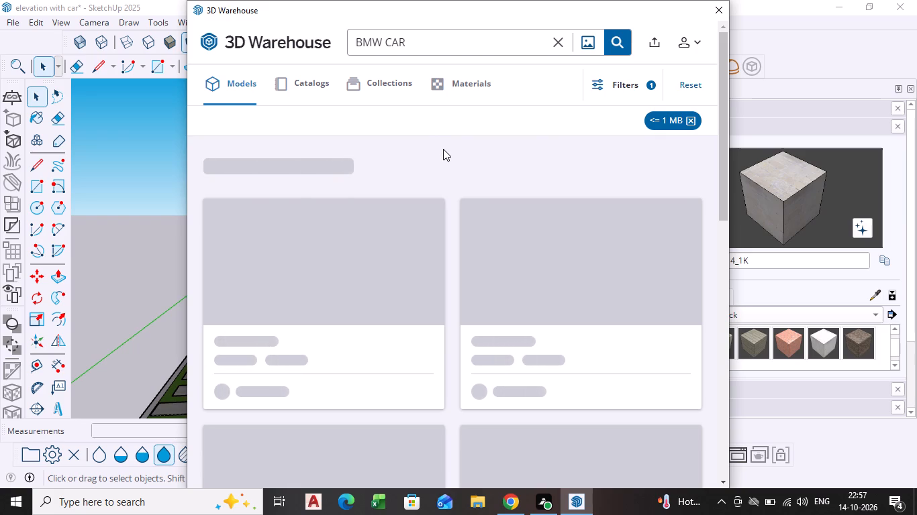
Look through the BMW car models for one suited to the house elevation.
scroll(533, 303, "down", 1)
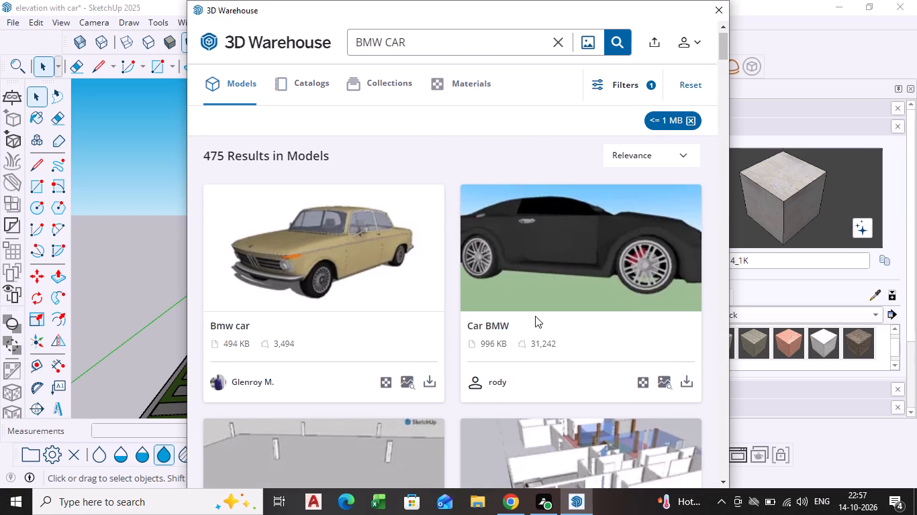
scroll(538, 310, "down", 4)
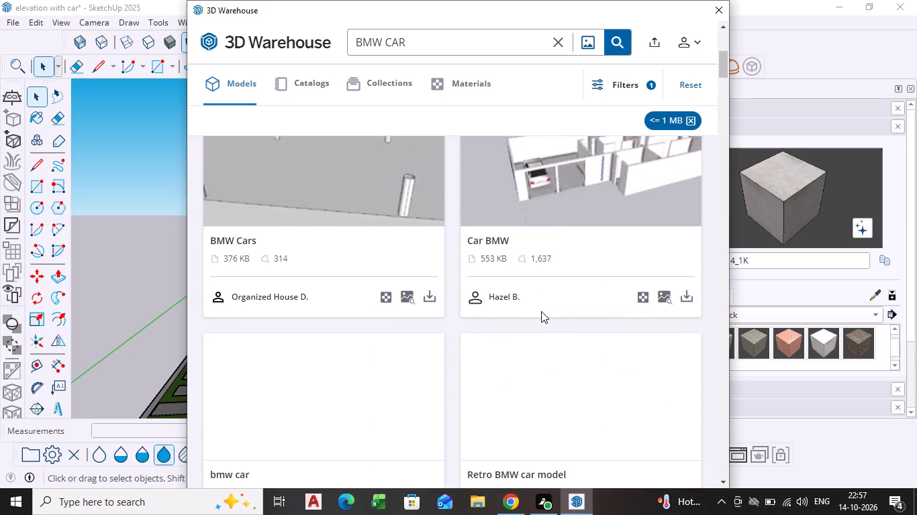
scroll(541, 311, "down", 3)
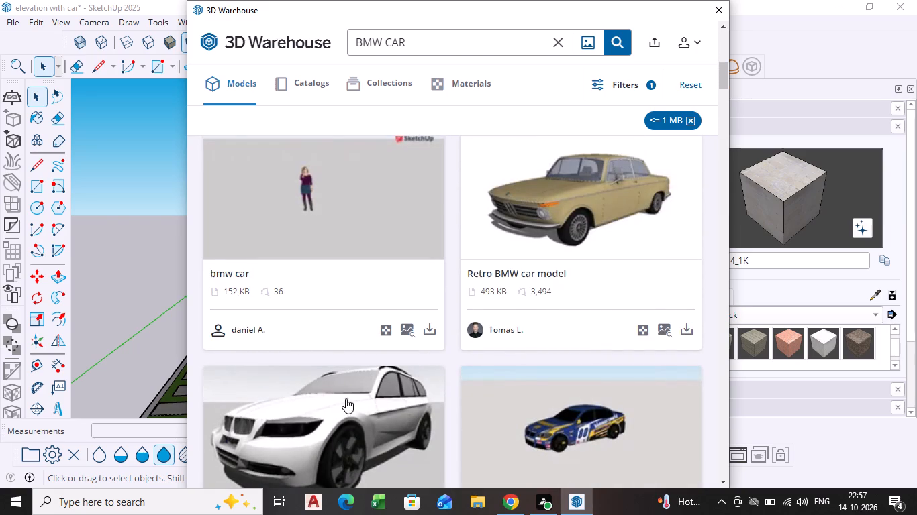
scroll(289, 410, "down", 2)
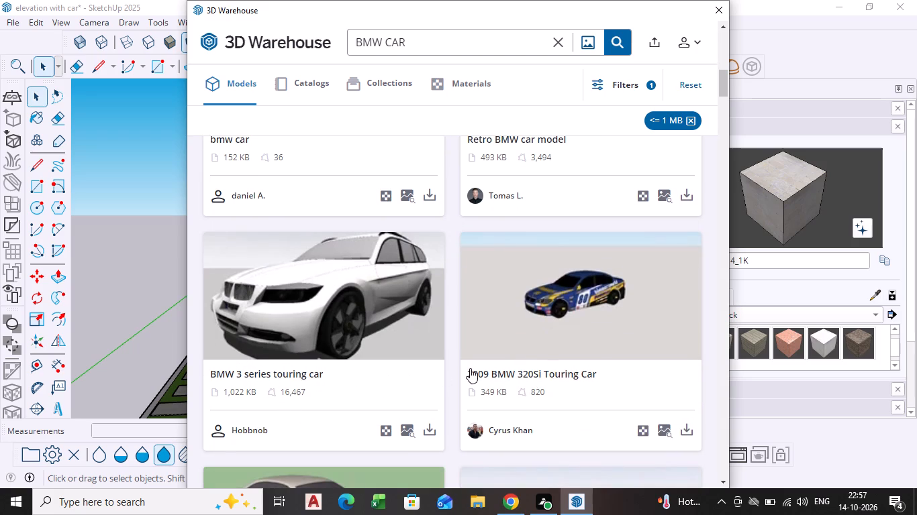
scroll(505, 359, "down", 3)
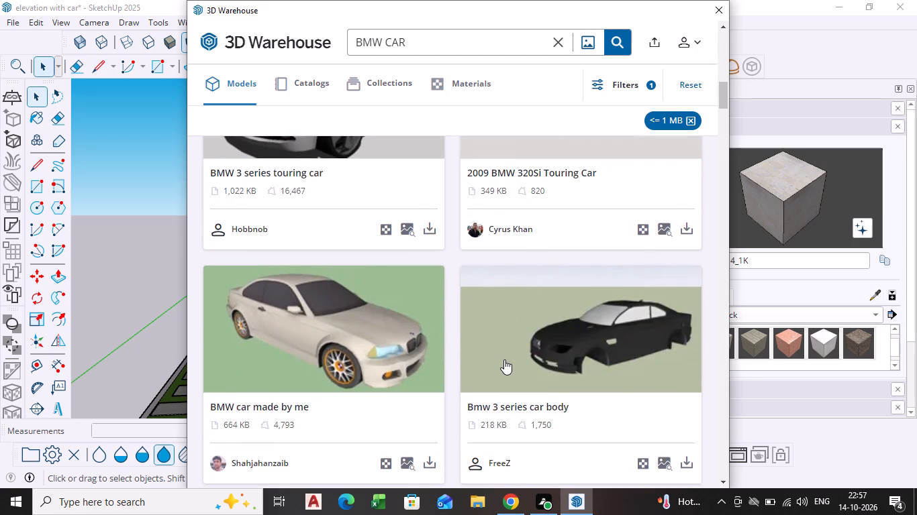
scroll(507, 359, "down", 6)
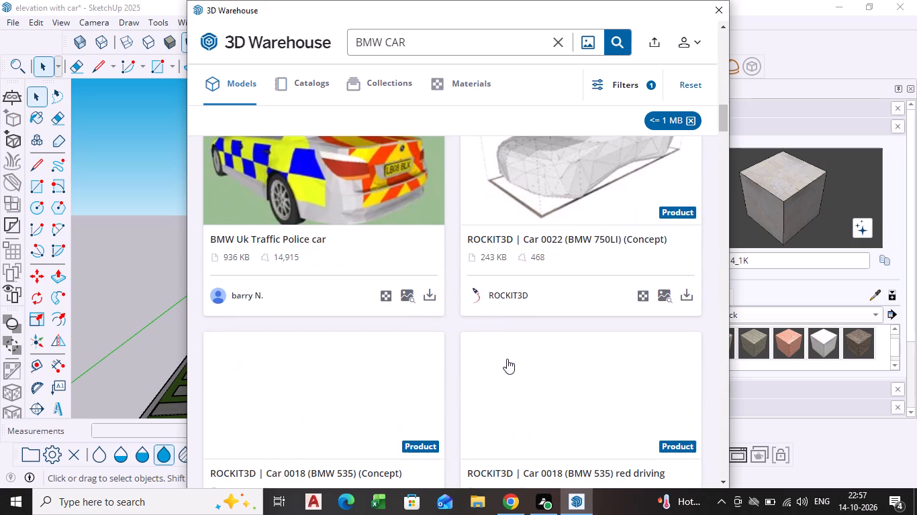
scroll(507, 359, "down", 5)
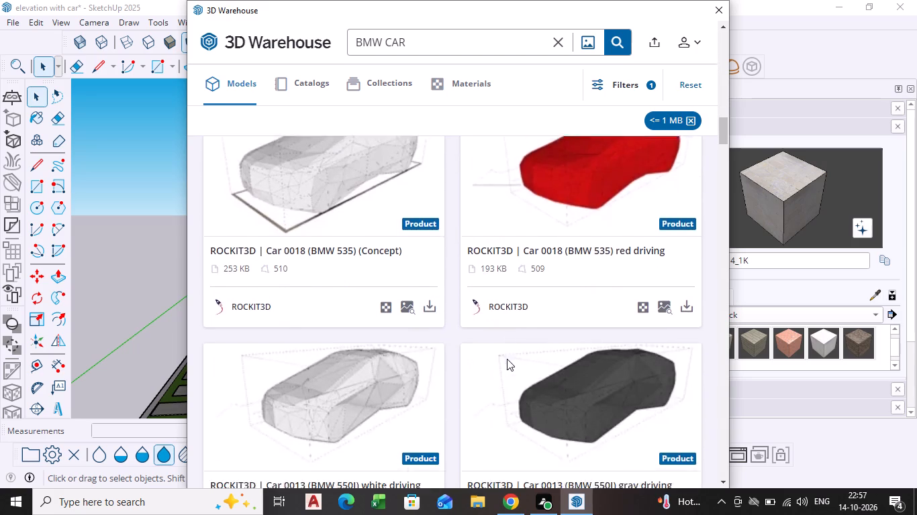
scroll(507, 359, "down", 3)
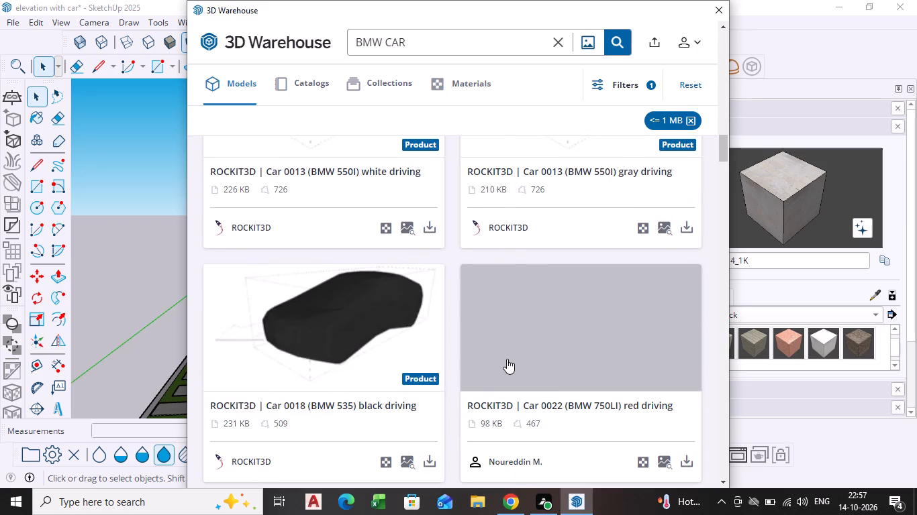
scroll(507, 359, "down", 9)
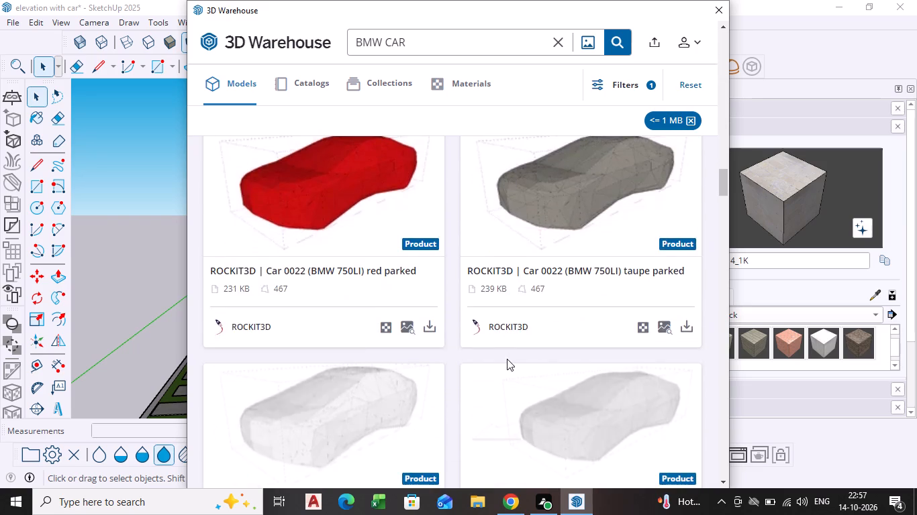
scroll(507, 359, "up", 20)
scroll(507, 359, "up", 5)
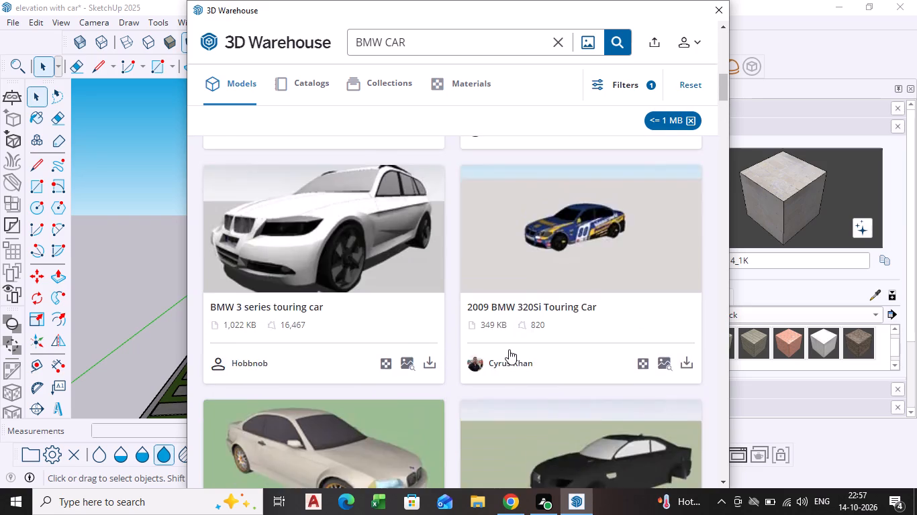
scroll(509, 349, "up", 16)
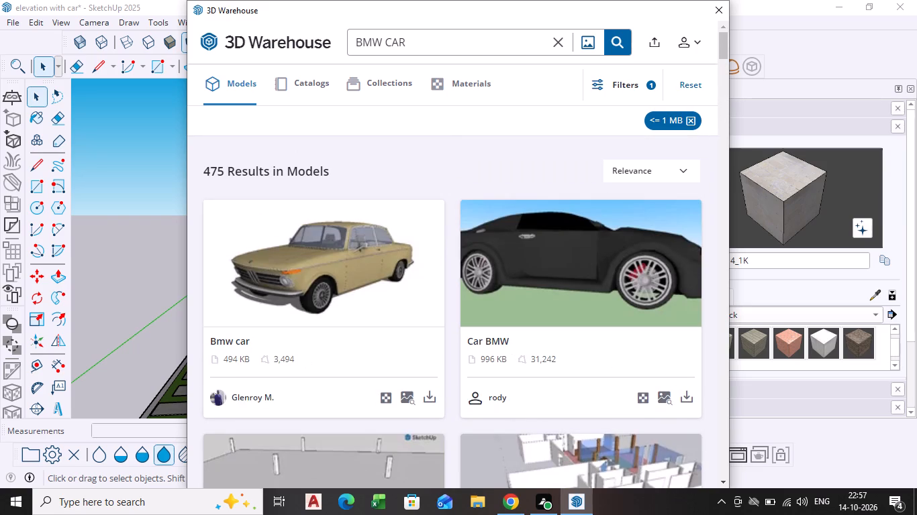
scroll(623, 287, "up", 1)
scroll(542, 278, "down", 4)
scroll(487, 273, "down", 3)
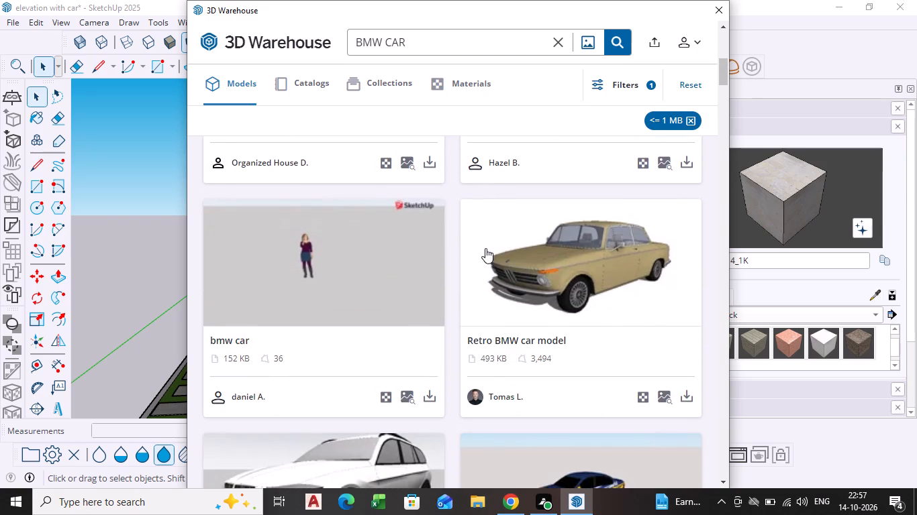
scroll(485, 241, "down", 3)
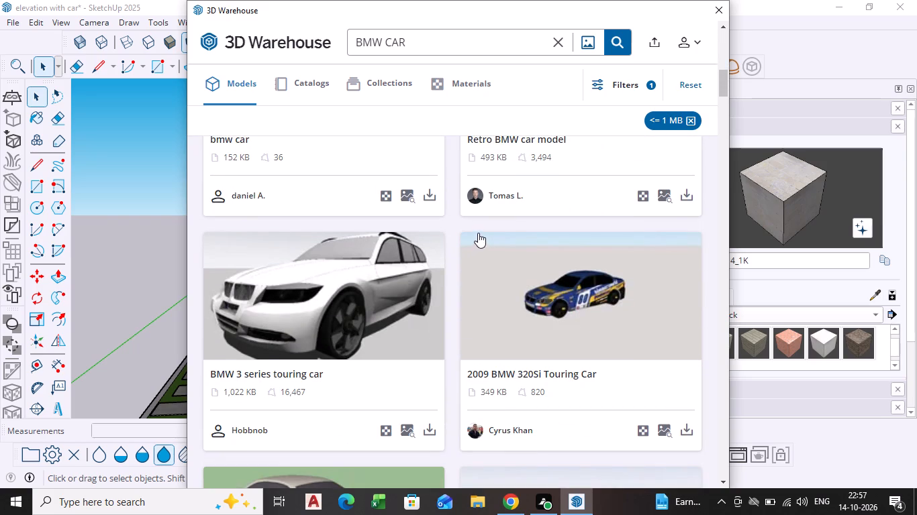
scroll(531, 206, "up", 8)
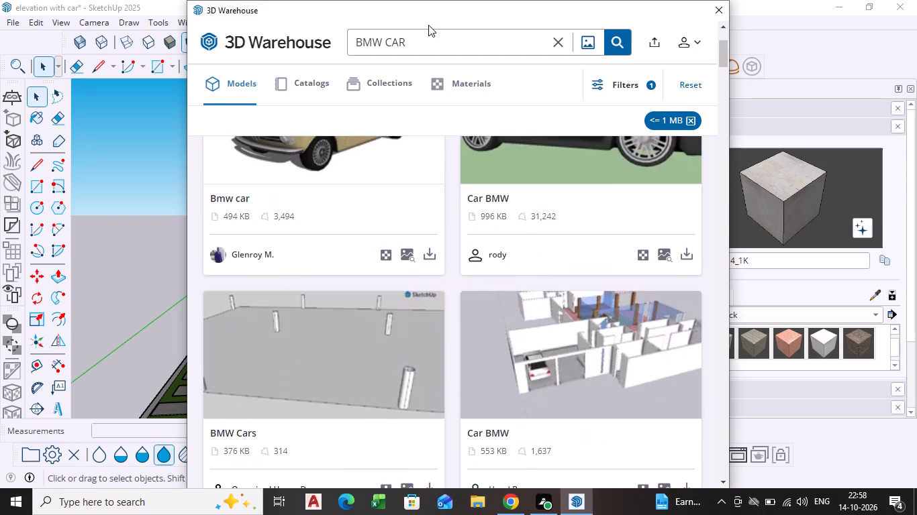
Shorten the model search to "CAR" and look through the car models it offers.
left_click(383, 40)
key("BackSpace")
key("BackSpace")
key("BackSpace")
key("BackSpace")
key("BackSpace")
key("BackSpace")
key("BackSpace")
key("BackSpace")
key("BackSpace")
key("BackSpace")
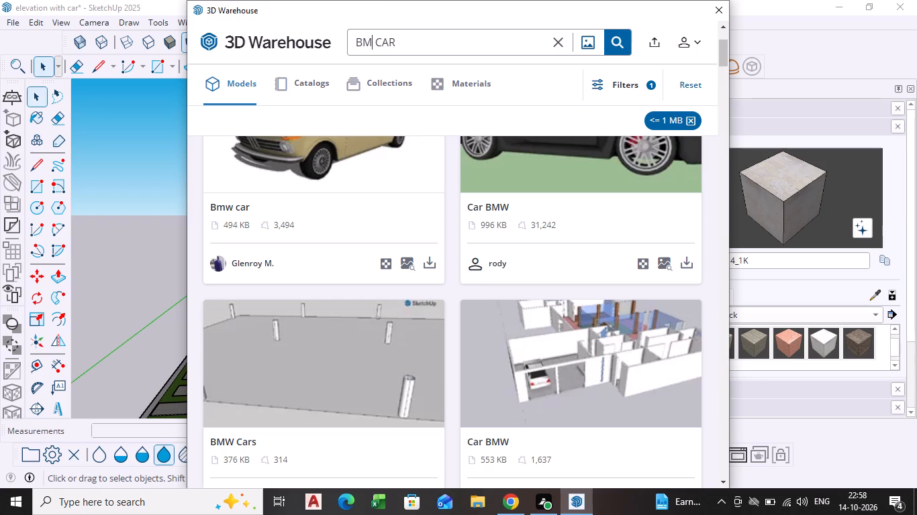
key("Return")
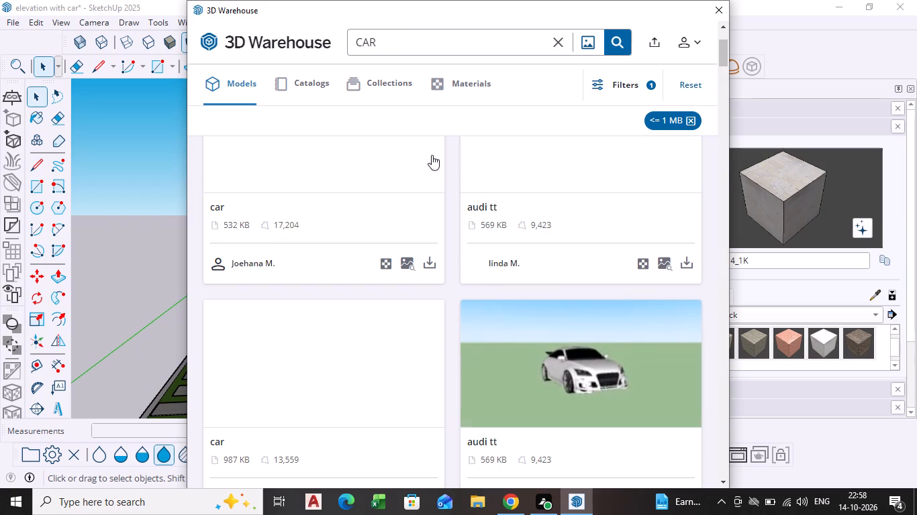
scroll(420, 294, "up", 7)
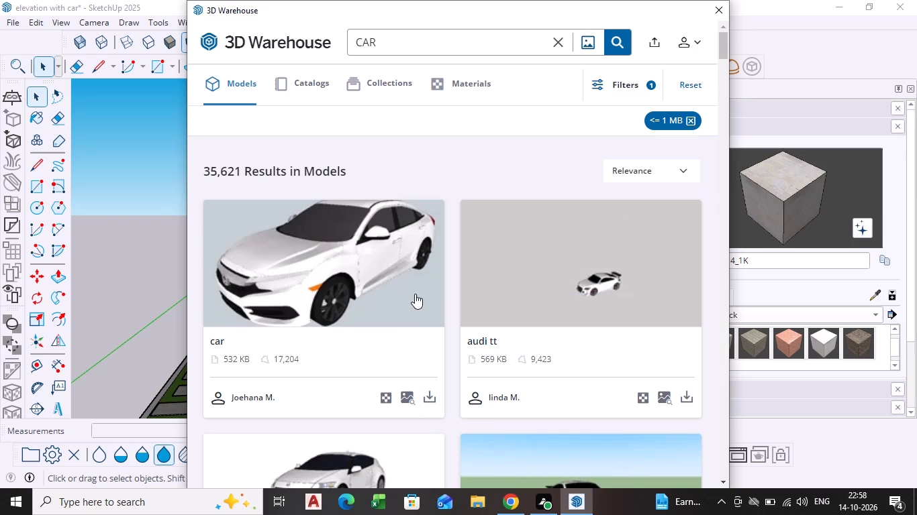
scroll(415, 294, "up", 2)
scroll(435, 282, "down", 13)
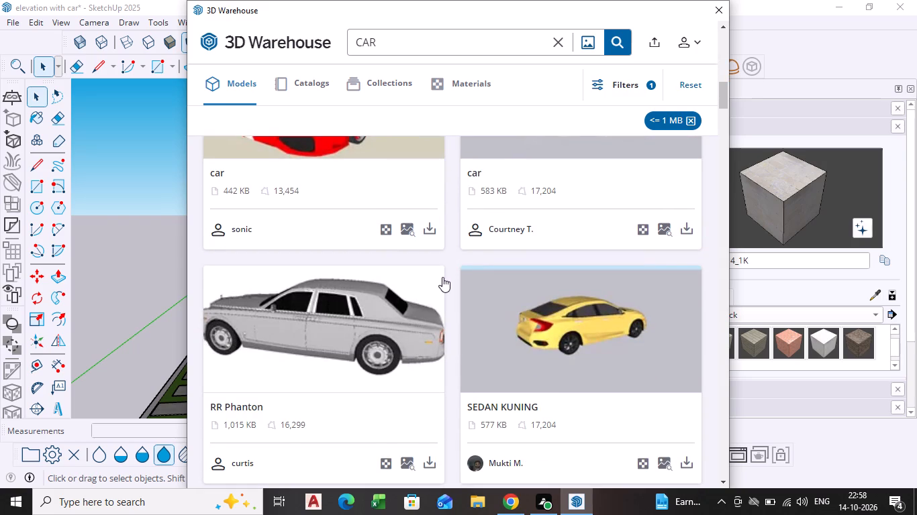
scroll(442, 276, "up", 5)
Extend the 3D Warehouse model search to "CAR BMW".
left_click(405, 42)
key("space")
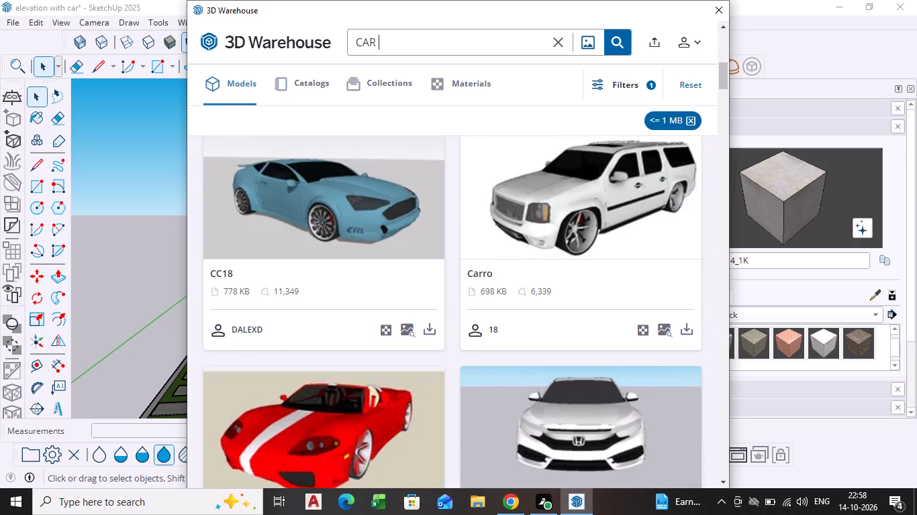
type("BM")
key("w")
key("Return")
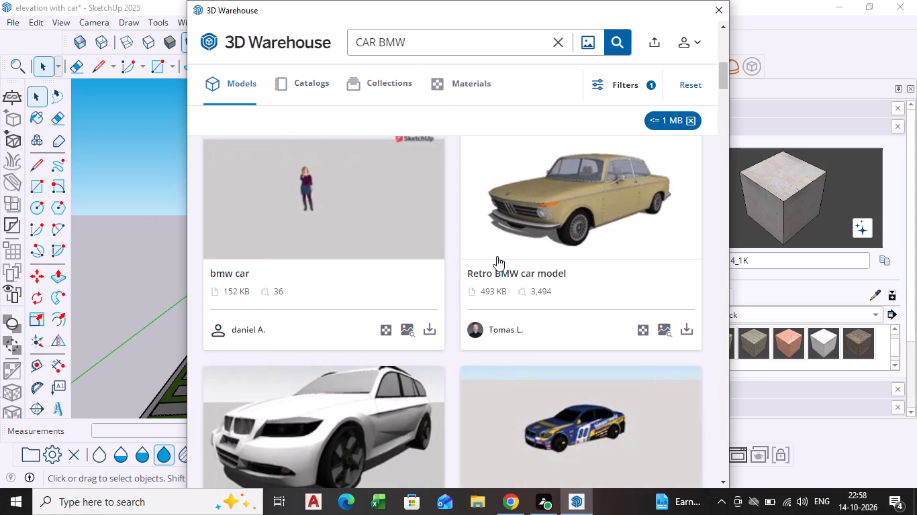
Load the "BMW car made by me" model directly into the drawing and place it on the paving in front of the carport.
scroll(512, 255, "down", 3)
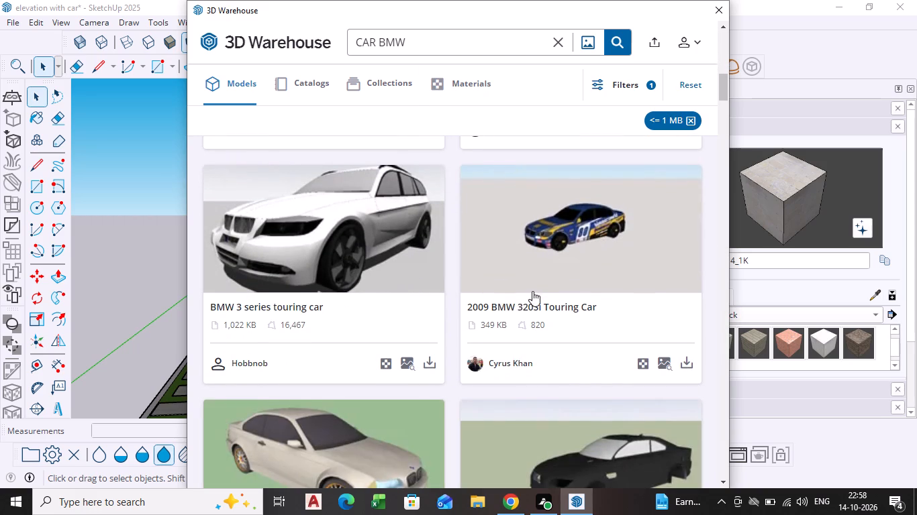
scroll(532, 293, "down", 2)
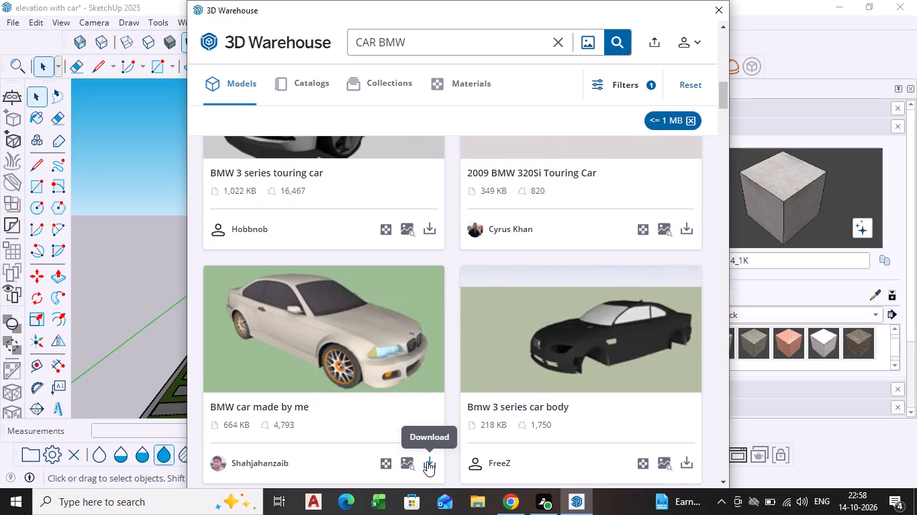
left_click(427, 461)
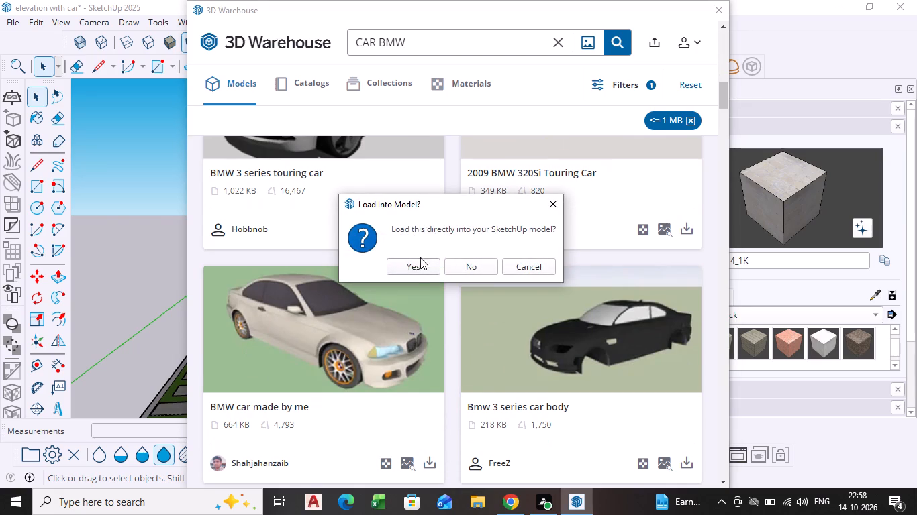
left_click(412, 269)
scroll(494, 319, "down", 4)
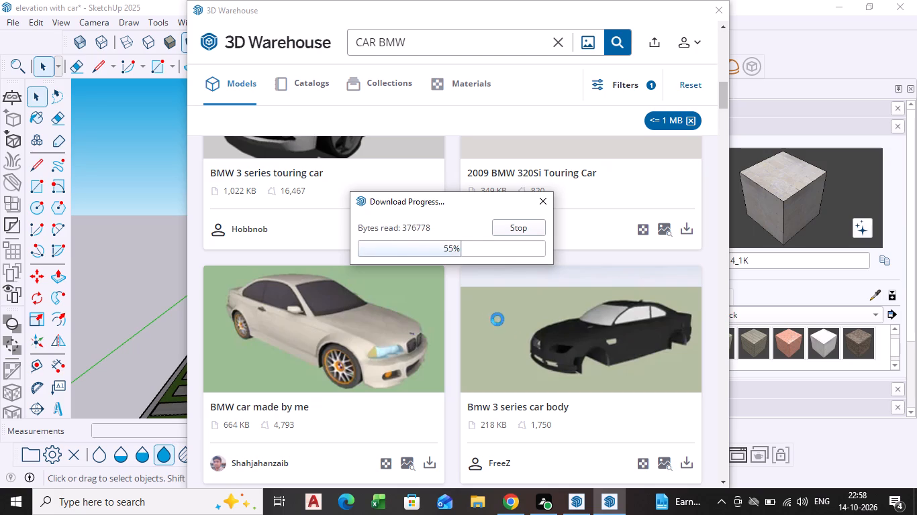
scroll(285, 362, "down", 3)
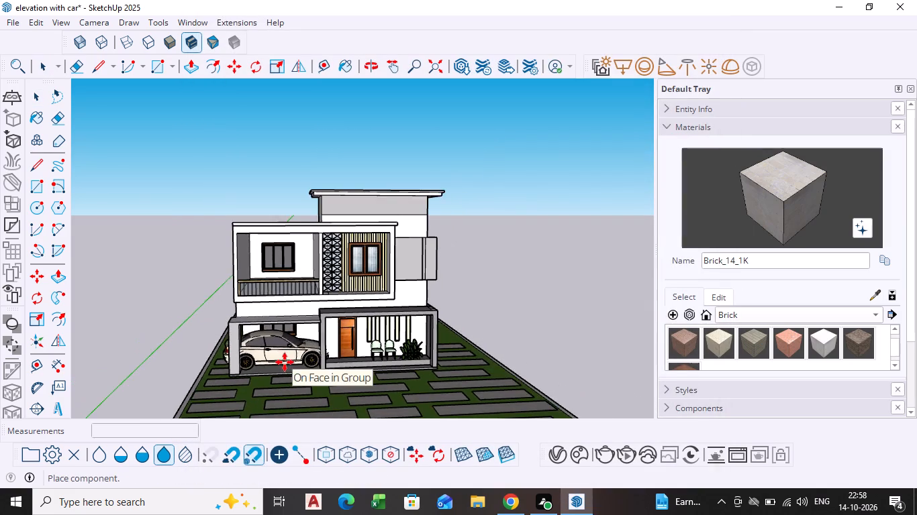
middle_click_drag(291, 357, 299, 362)
scroll(284, 380, "up", 5)
middle_click_drag(297, 351, 402, 332)
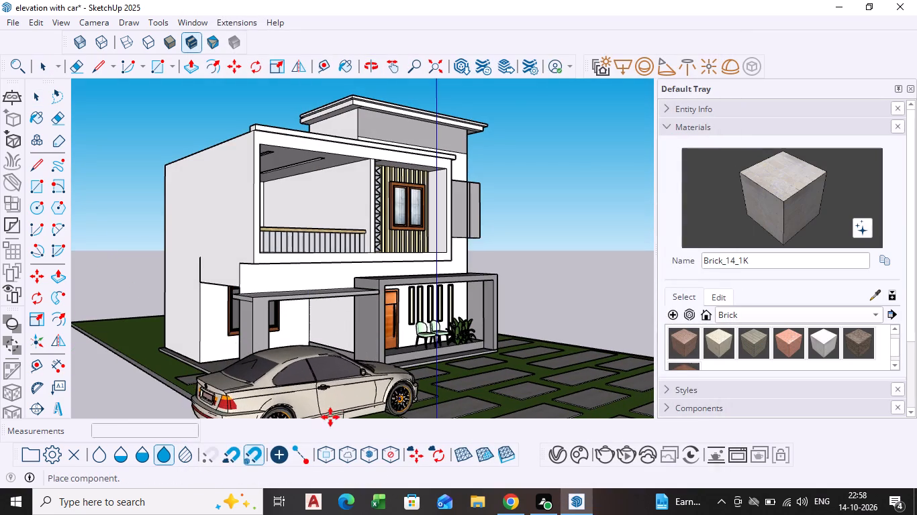
left_click(360, 400)
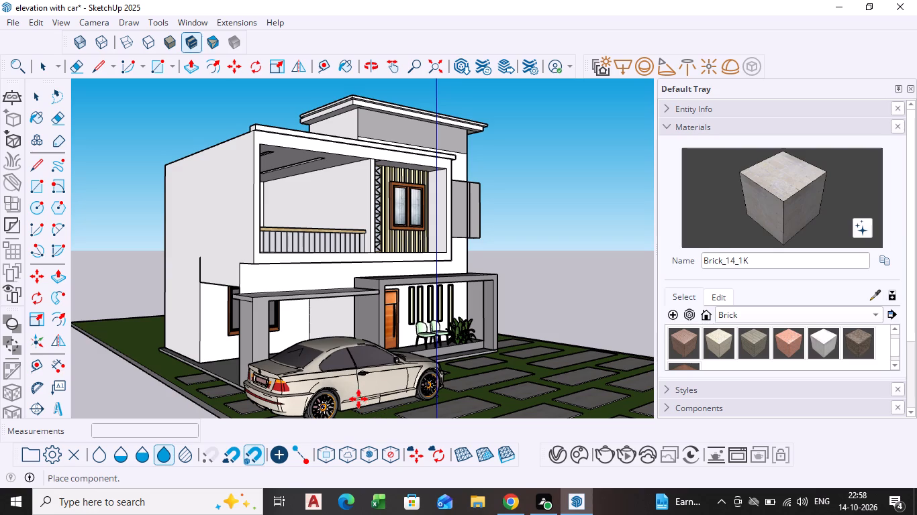
Rotate the BMW car 100 degrees horizontally about a point by its front wheel, so its front faces away from the house.
scroll(372, 394, "down", 7)
middle_click_drag(388, 385, 350, 384)
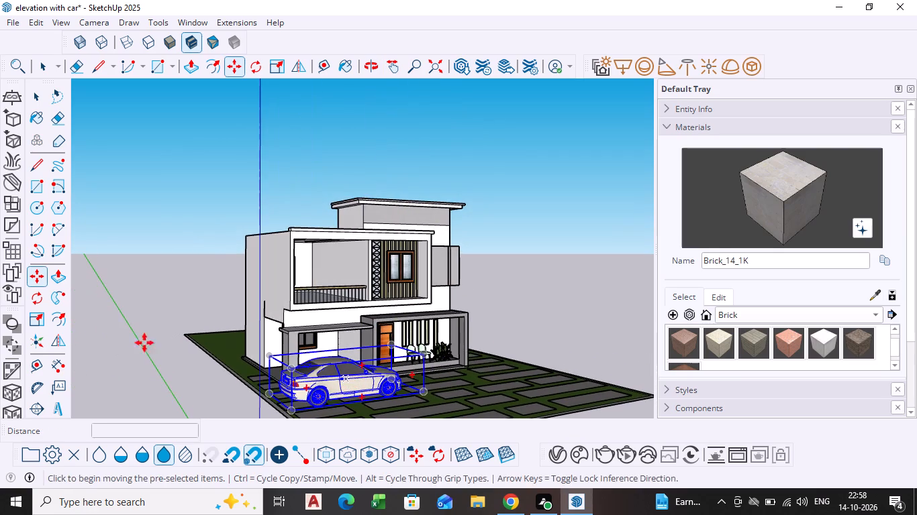
left_click(33, 294)
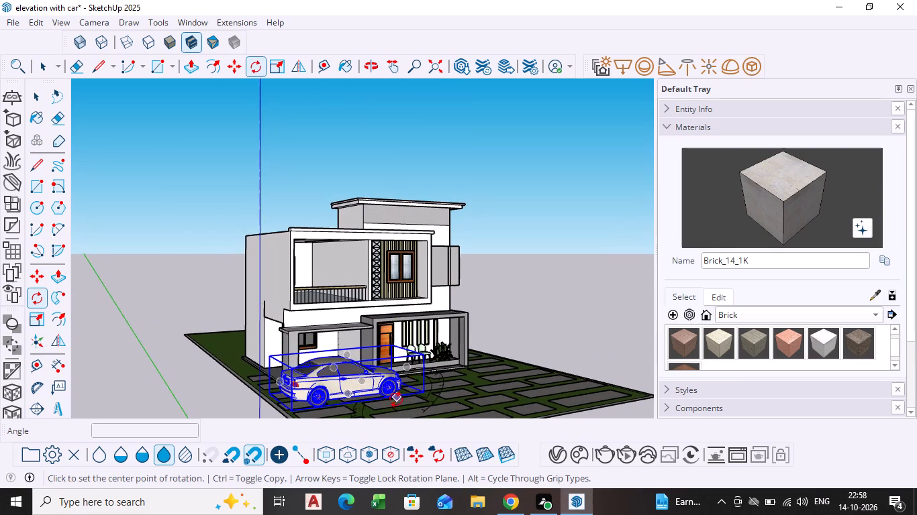
scroll(396, 400, "up", 10)
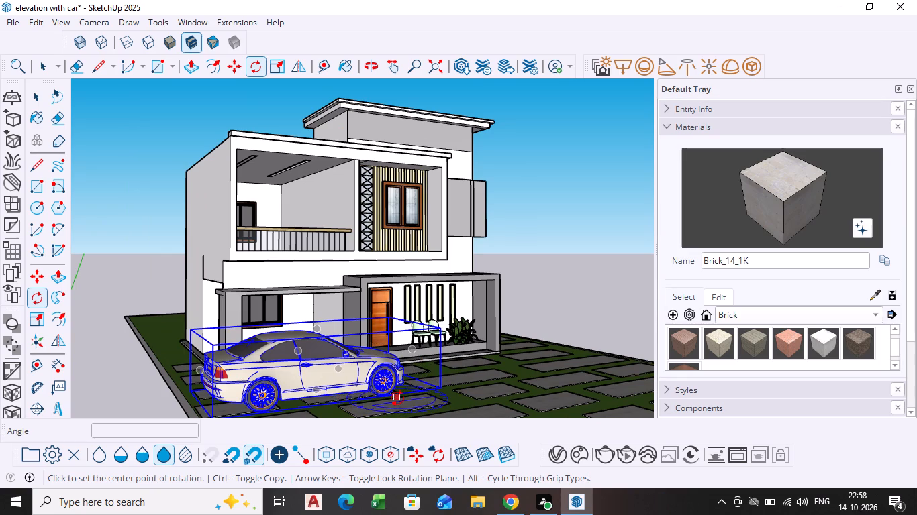
left_click(397, 398)
scroll(259, 392, "down", 4)
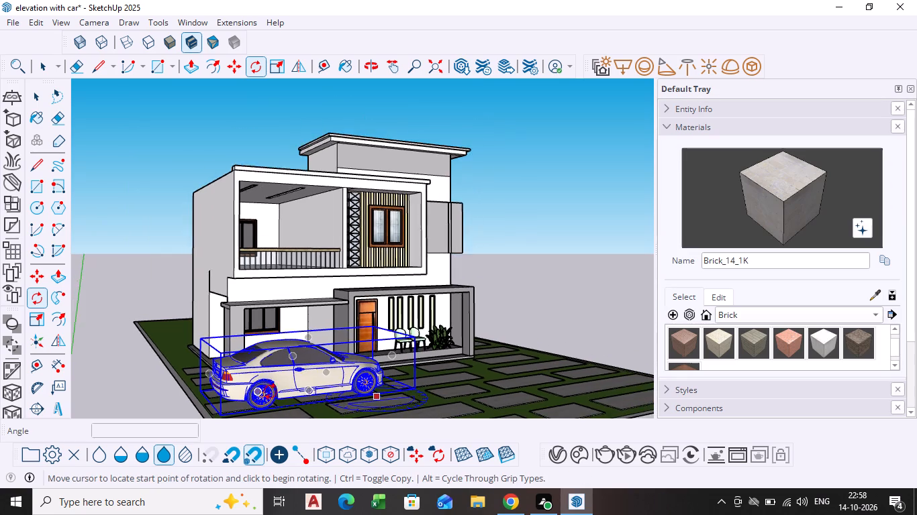
middle_click_drag(275, 390, 285, 347, "shift")
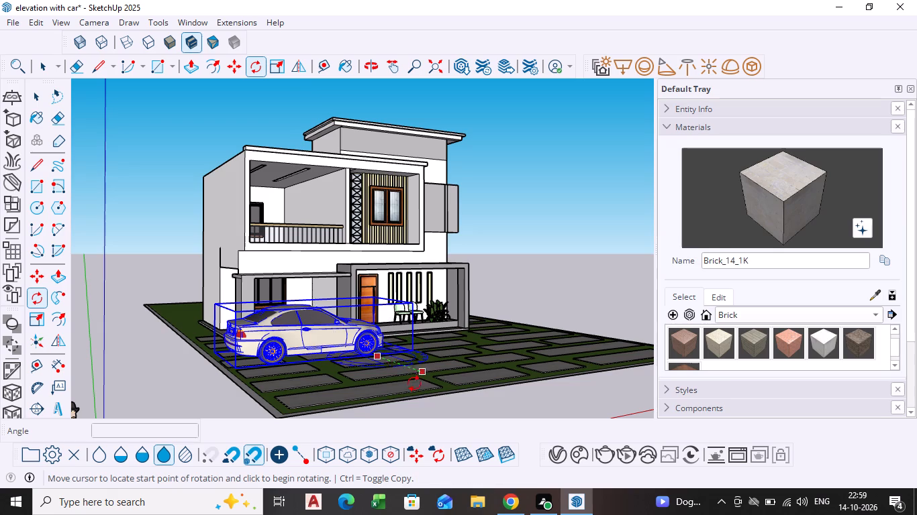
left_click(416, 393)
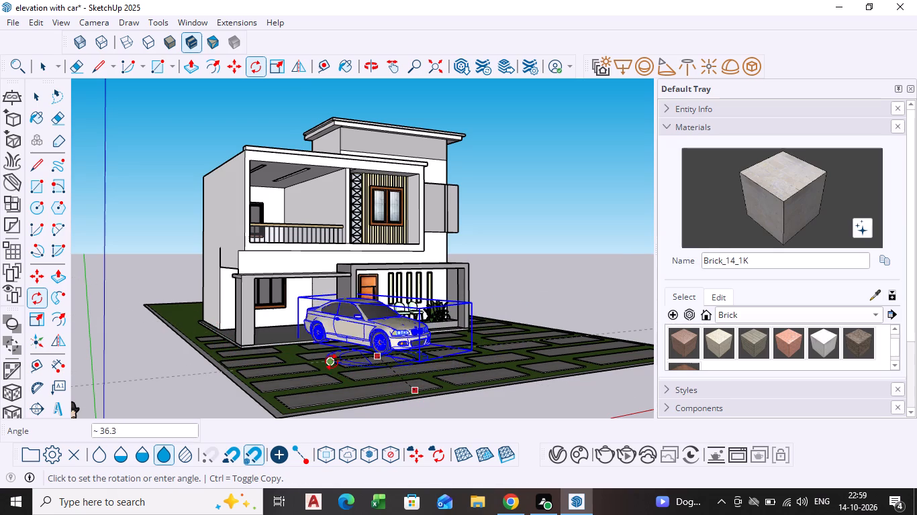
scroll(336, 350, "up", 5)
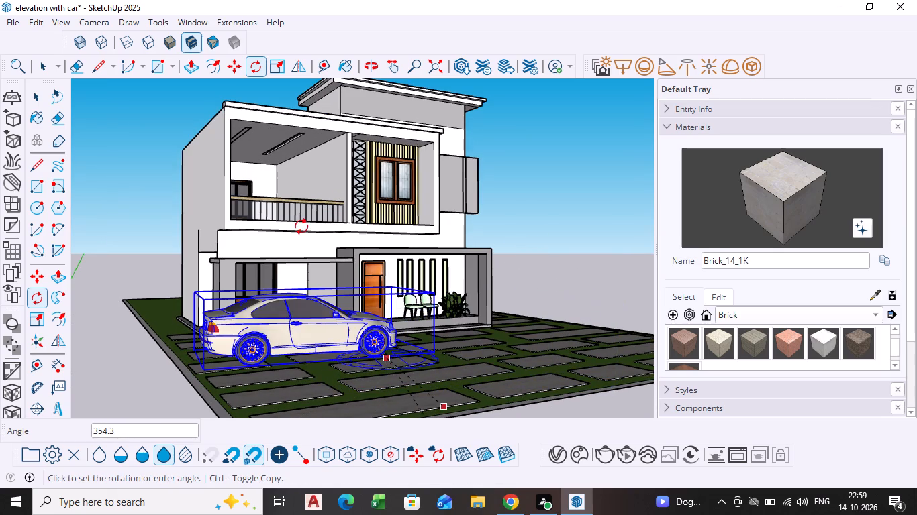
scroll(319, 216, "up", 3)
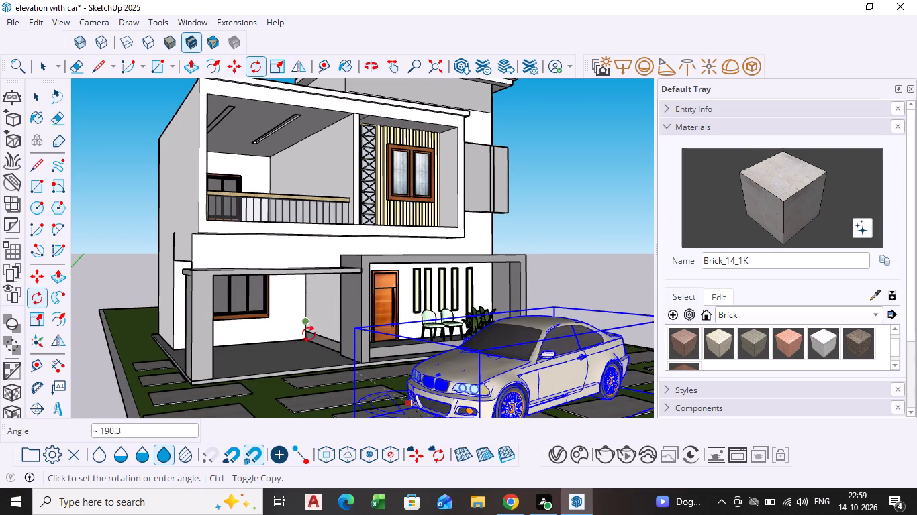
scroll(454, 378, "down", 2)
middle_click_drag(454, 374, 443, 286, "shift")
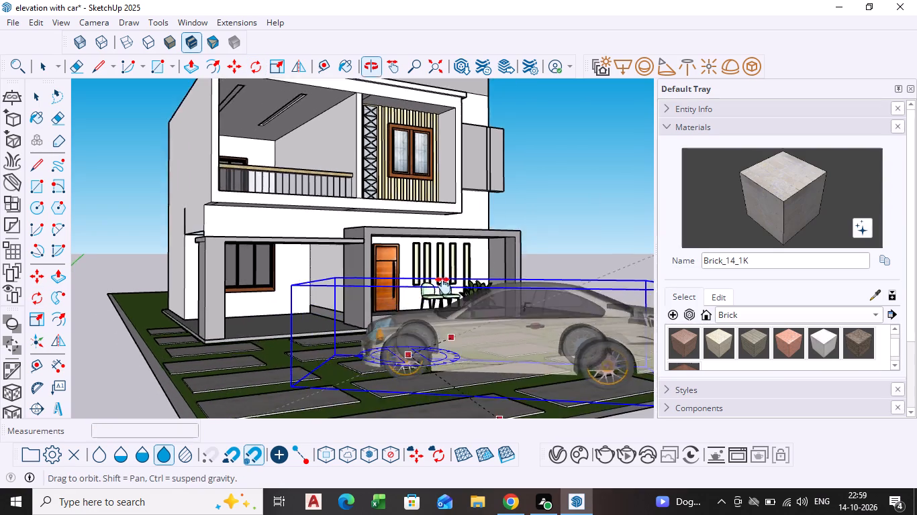
middle_click_drag(443, 286, 438, 271, "shift")
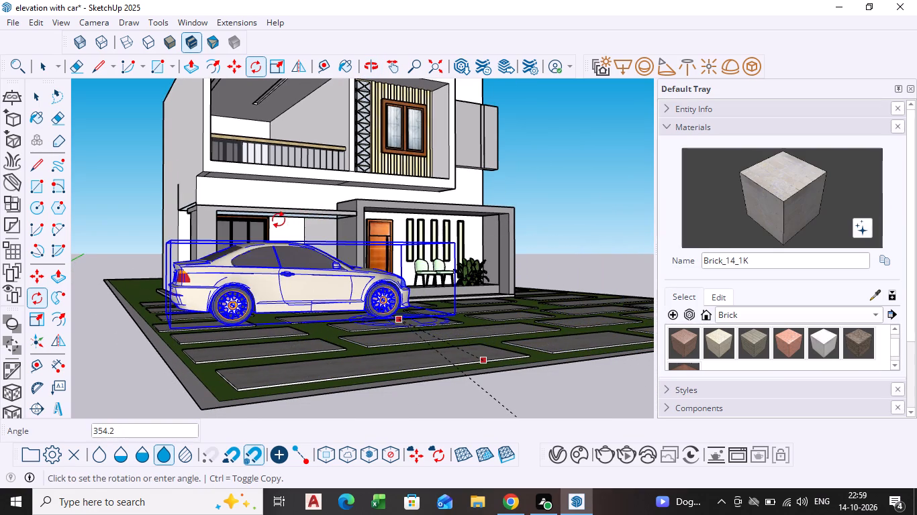
scroll(348, 265, "up", 4)
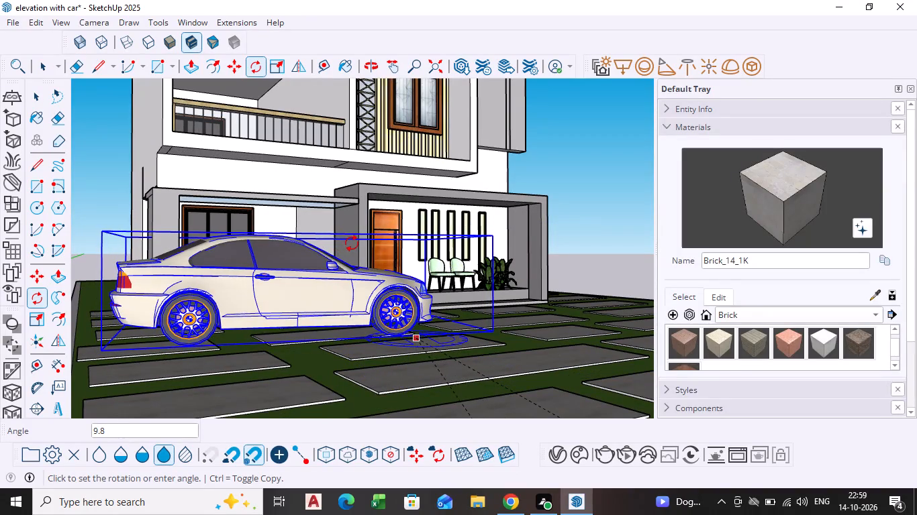
scroll(340, 252, "up", 5)
scroll(339, 252, "down", 19)
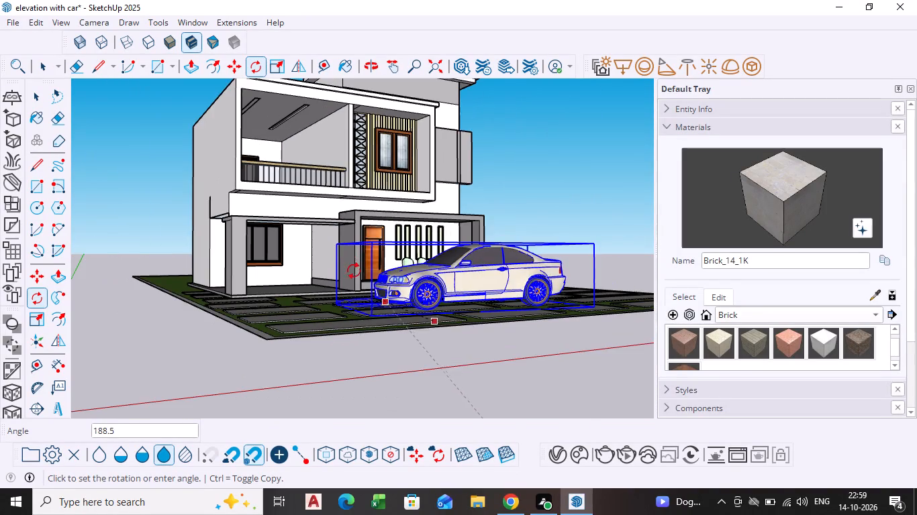
middle_click_drag(352, 269, 411, 413)
scroll(358, 280, "down", 1)
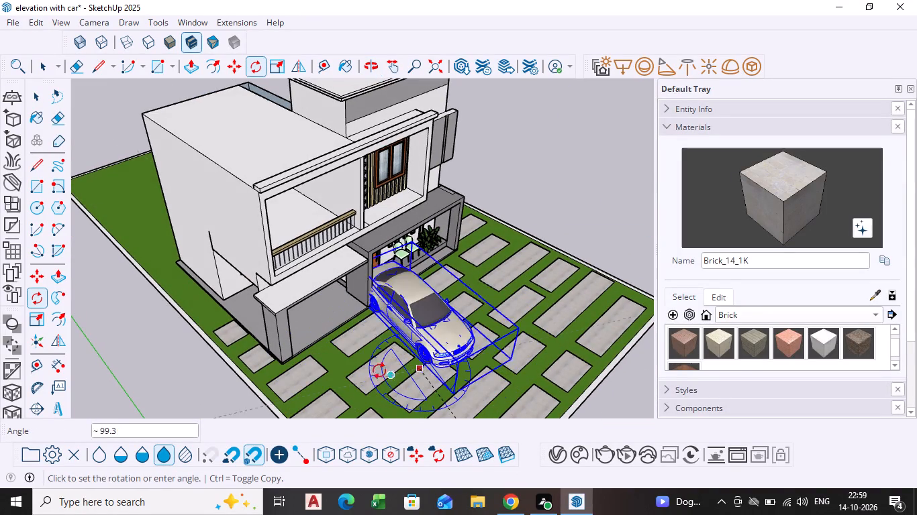
left_click(365, 371)
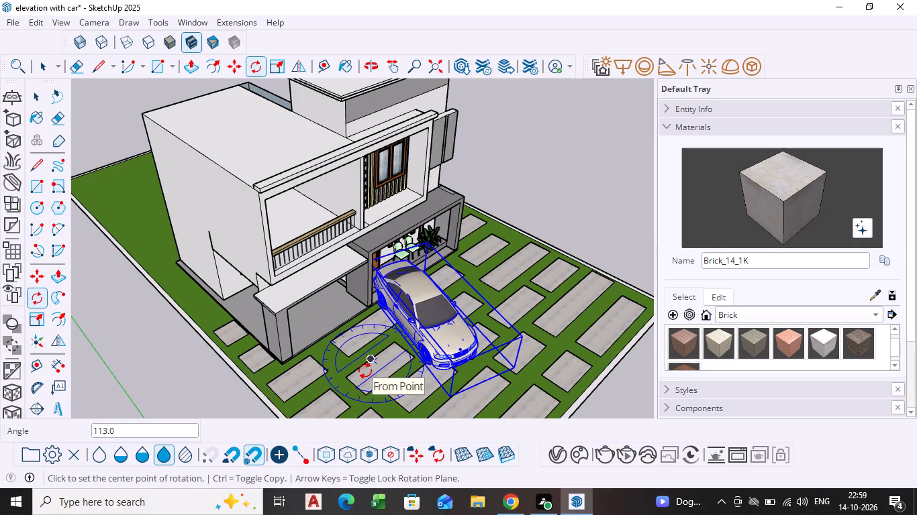
type("100")
key("Return")
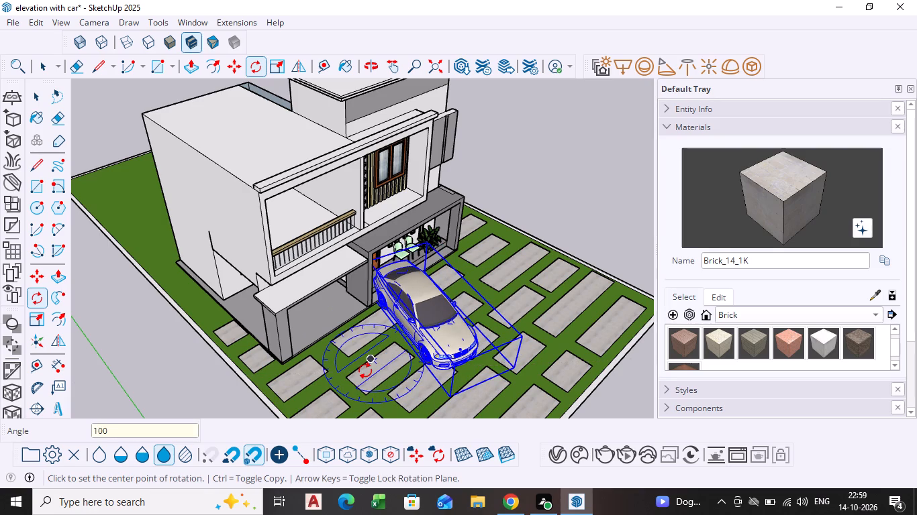
key("space")
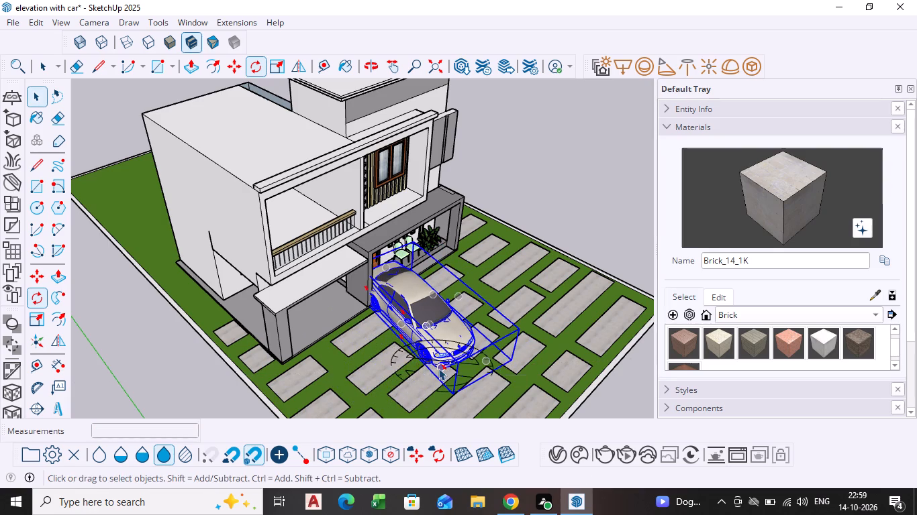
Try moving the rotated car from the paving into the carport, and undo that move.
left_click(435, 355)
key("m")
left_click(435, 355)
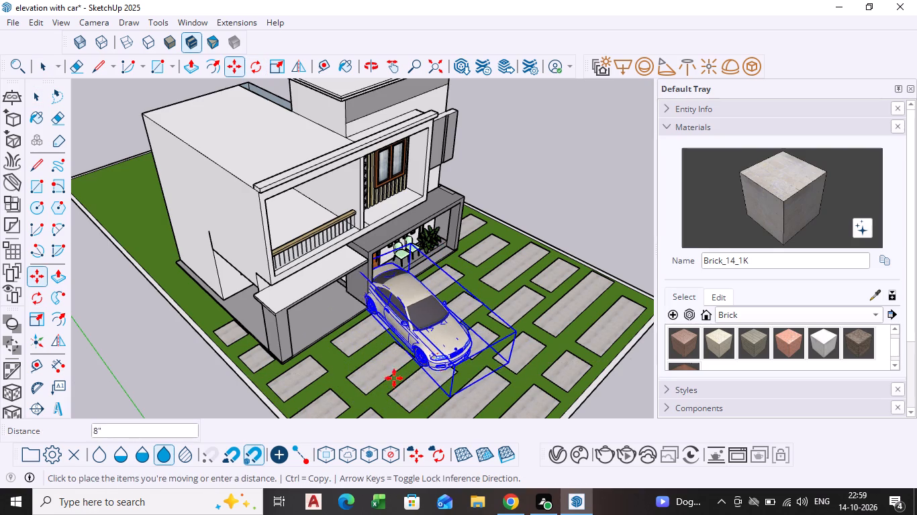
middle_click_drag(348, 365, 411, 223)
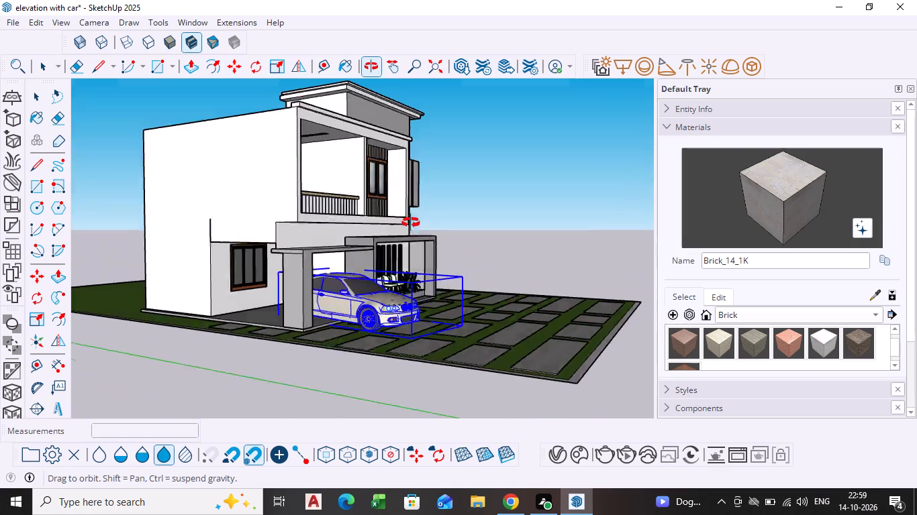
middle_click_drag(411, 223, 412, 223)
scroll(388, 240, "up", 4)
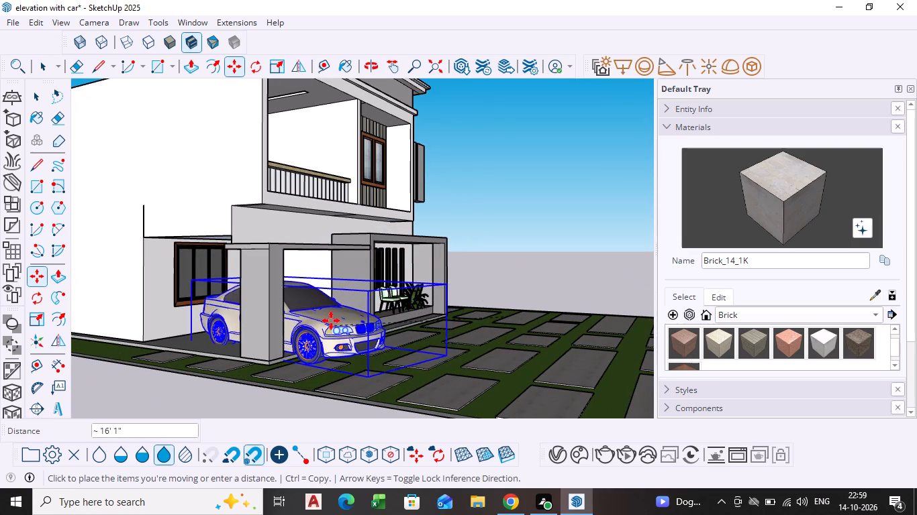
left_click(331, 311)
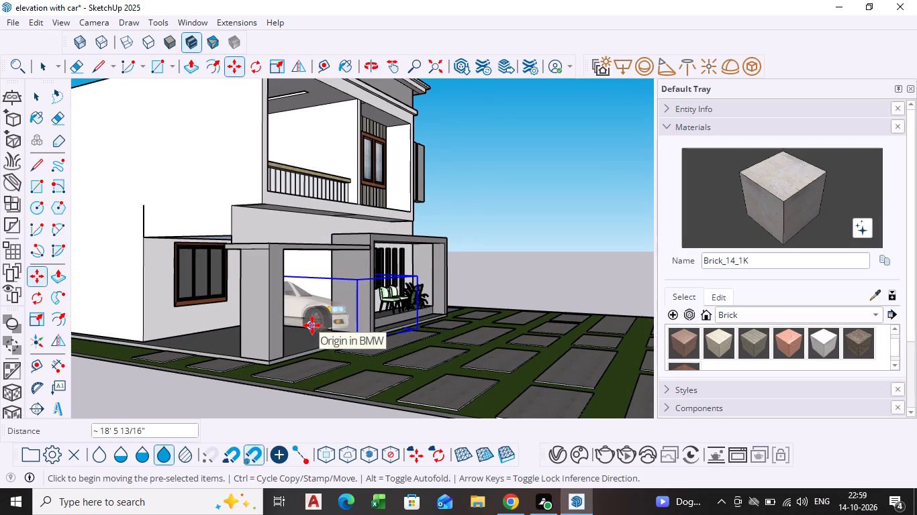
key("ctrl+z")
Move the car about 14' 8" into the carport, with its rear under the roof and its front over the paving.
left_click(429, 314)
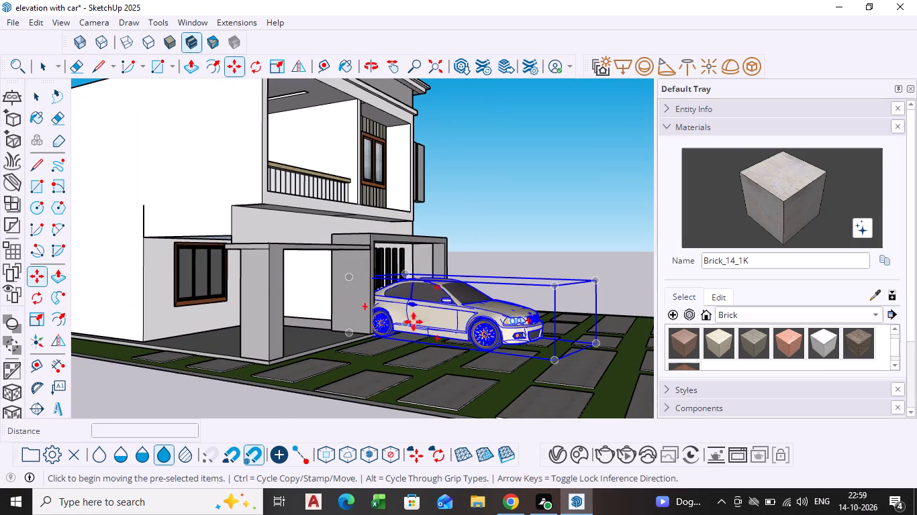
middle_click_drag(315, 333, 412, 350)
scroll(404, 339, "up", 5)
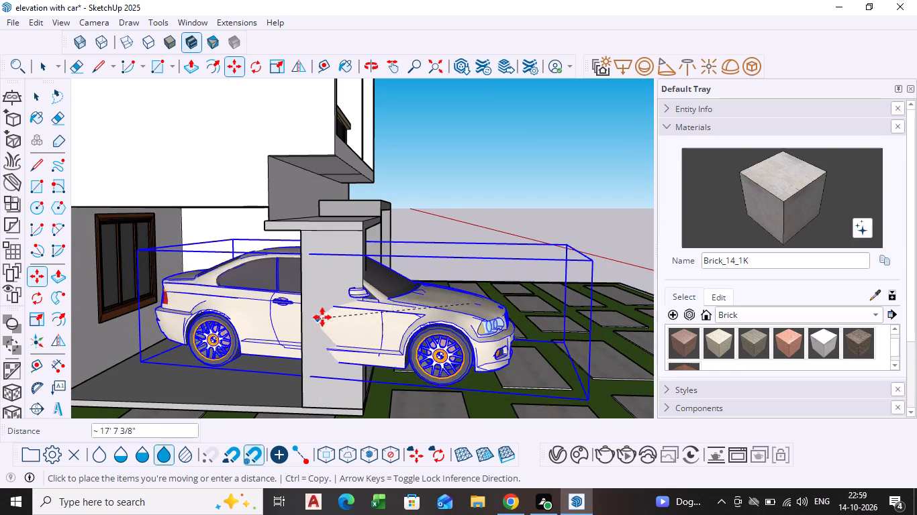
middle_click_drag(322, 317, 149, 357)
left_click(217, 323)
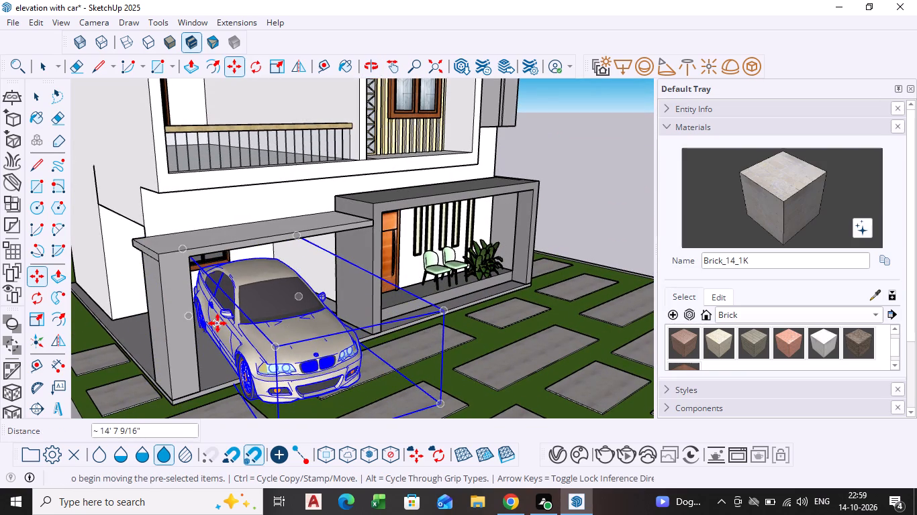
Scale the car slightly along its length from the face at its front end.
left_click(37, 325)
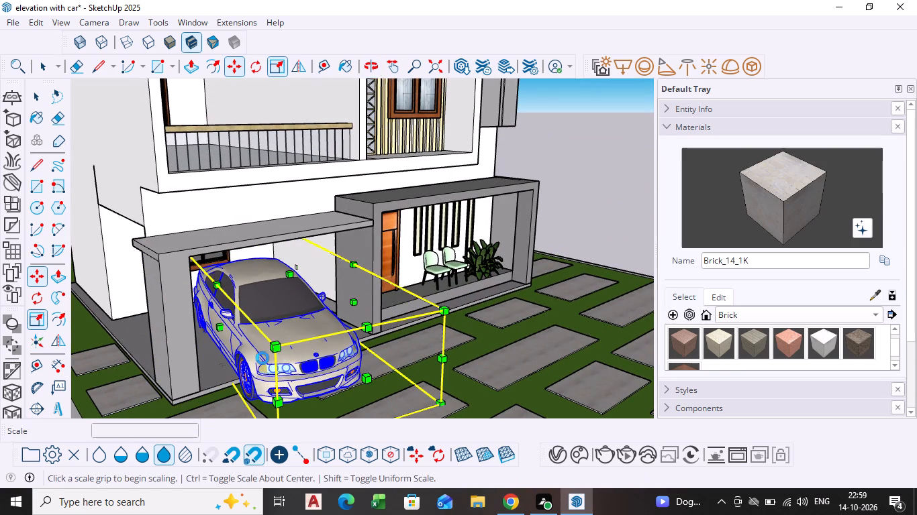
middle_click_drag(263, 357, 389, 302)
scroll(264, 356, "down", 1)
scroll(344, 367, "down", 3)
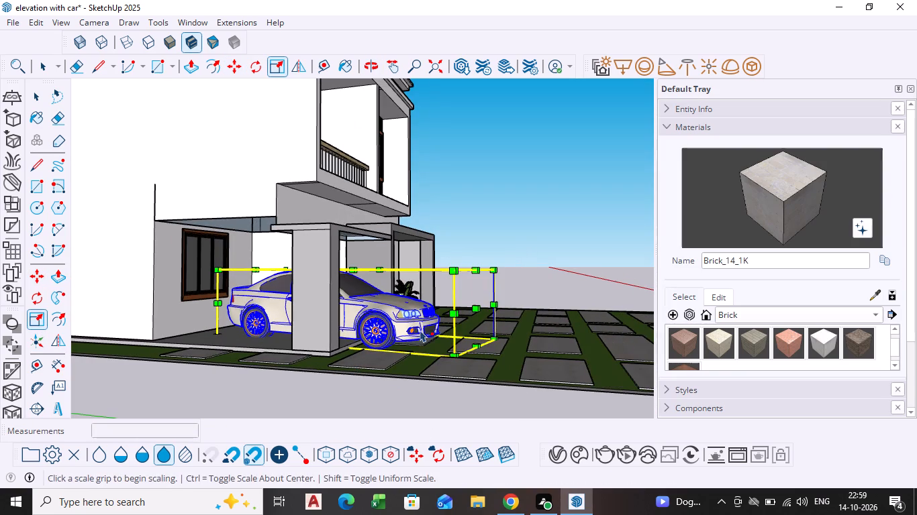
left_click(481, 313)
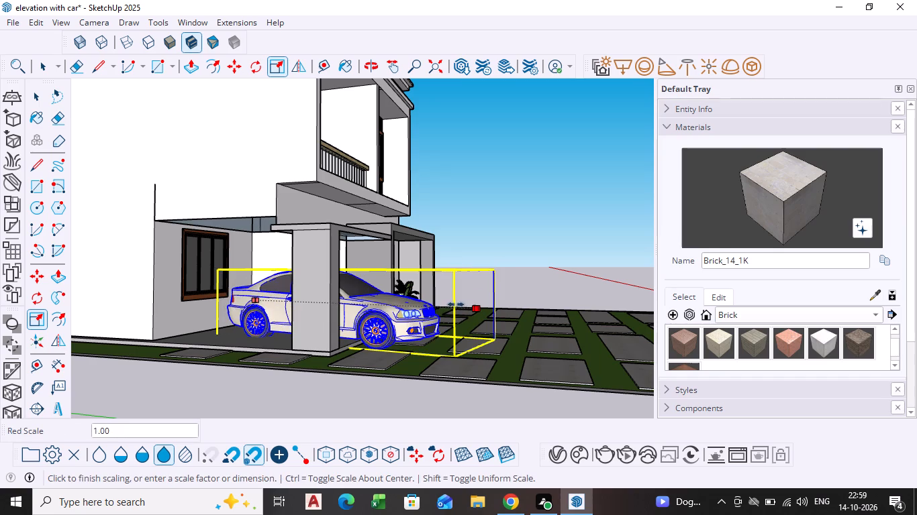
left_click(466, 304)
Scale the car slightly in length and height together from the upper edge at its rear.
middle_click_drag(396, 335, 450, 345)
scroll(273, 327, "down", 1)
middle_click_drag(273, 327, 305, 357)
scroll(263, 334, "up", 9)
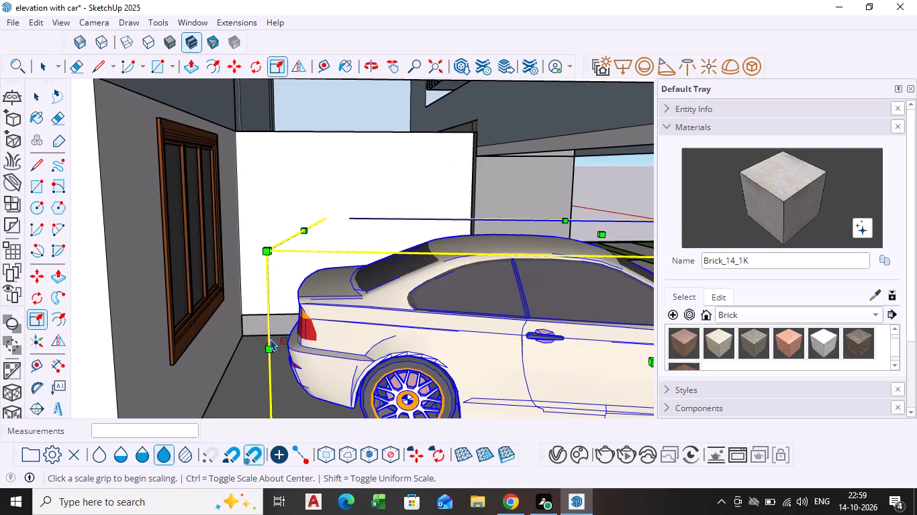
left_click(304, 231)
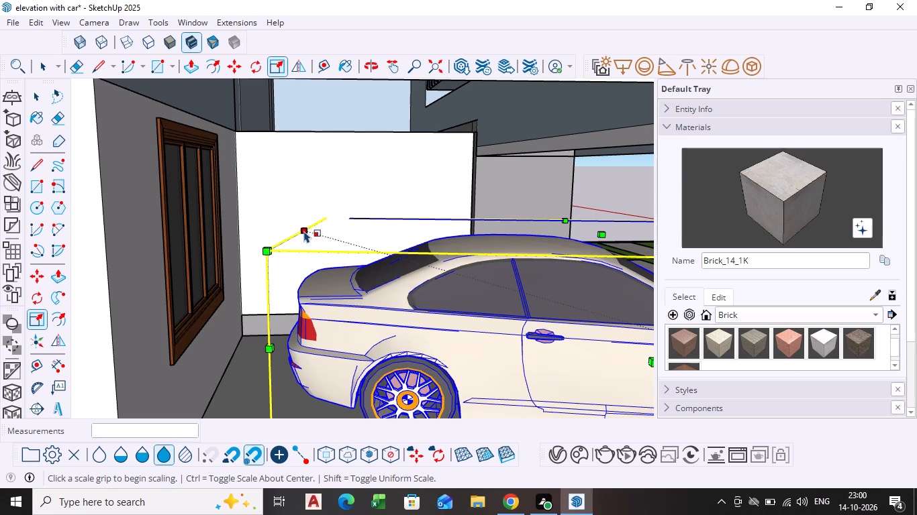
left_click(267, 239)
Move the car about 3' 10" within the carport, towards the carport's open outer side.
scroll(321, 280, "down", 9)
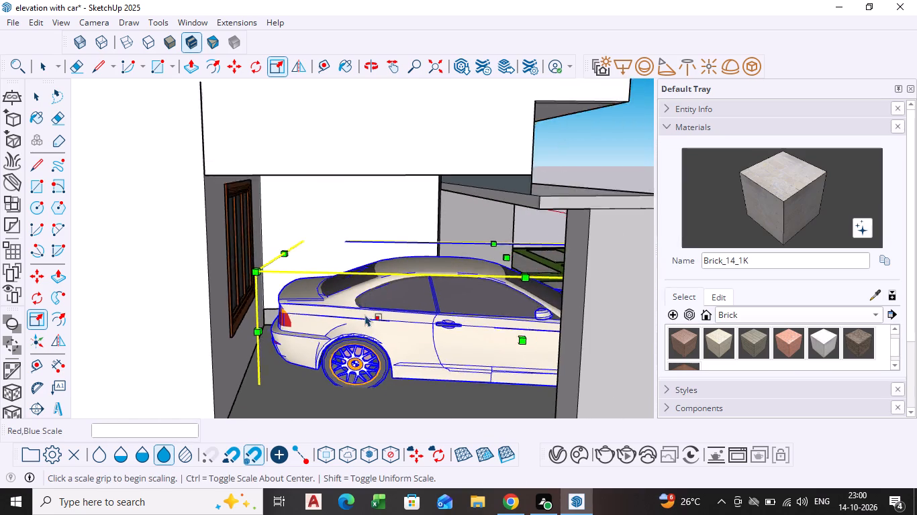
scroll(416, 332, "down", 2)
middle_click_drag(417, 333, 284, 312, "shift")
scroll(284, 312, "up", 1, "shift")
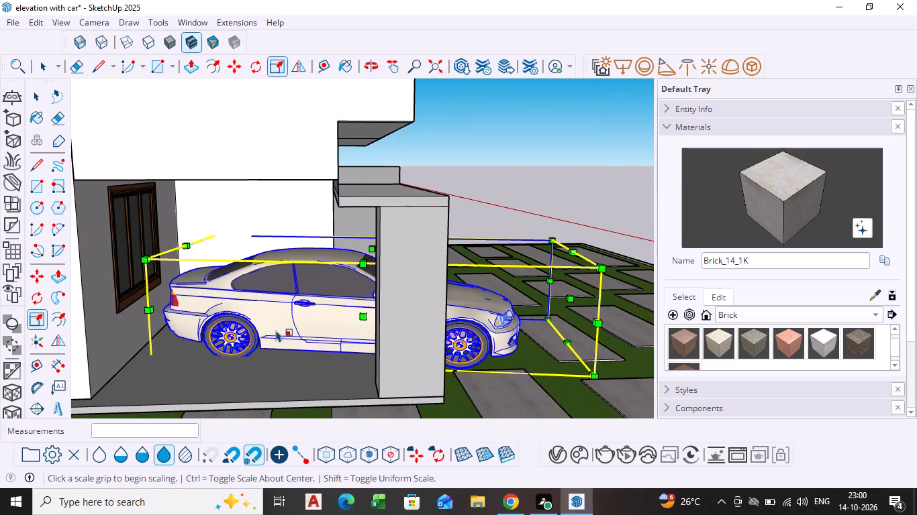
key("m")
left_click(181, 337)
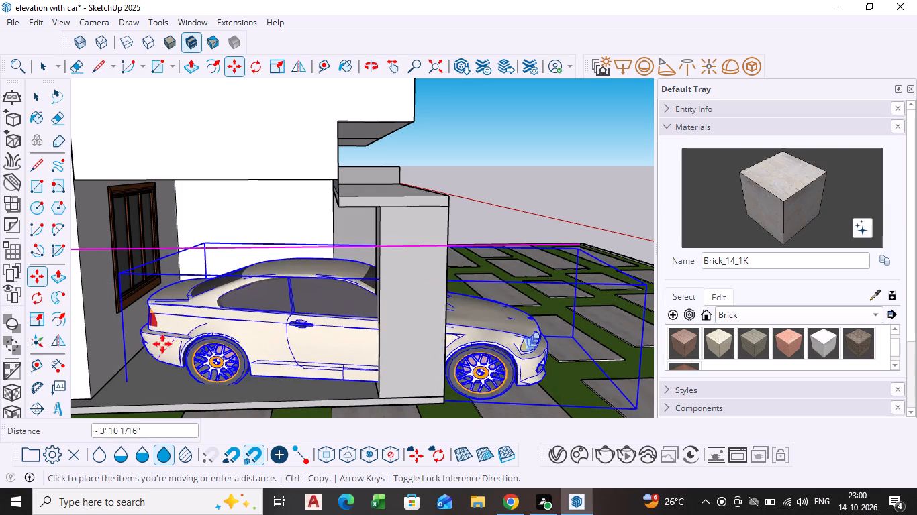
left_click(163, 342)
Open the ground-floor slab's group for editing and select the slab's front edge face below the carport.
scroll(467, 329, "down", 2)
middle_click_drag(467, 329, 238, 339)
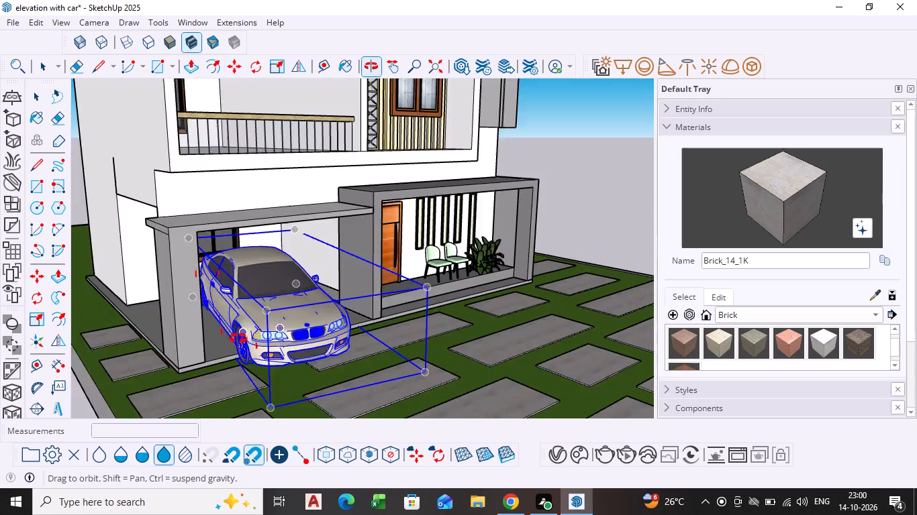
middle_click_drag(238, 339, 234, 335)
scroll(299, 319, "up", 4)
middle_click_drag(297, 351, 307, 318)
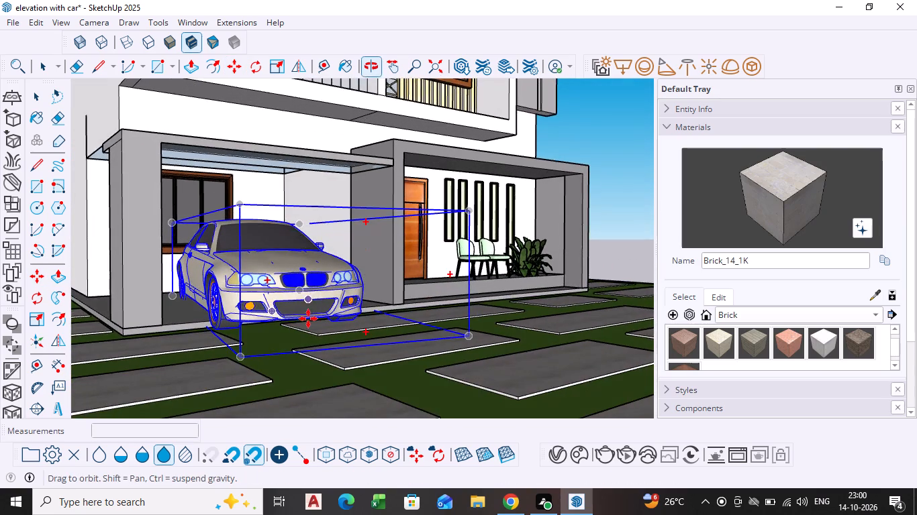
scroll(297, 321, "up", 3)
key("space")
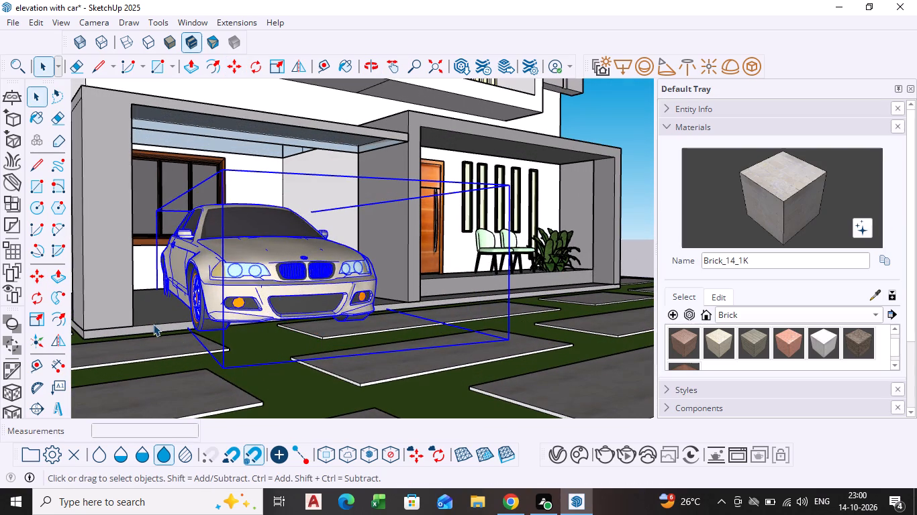
double_click(153, 326)
triple_click(153, 329)
left_click(153, 329)
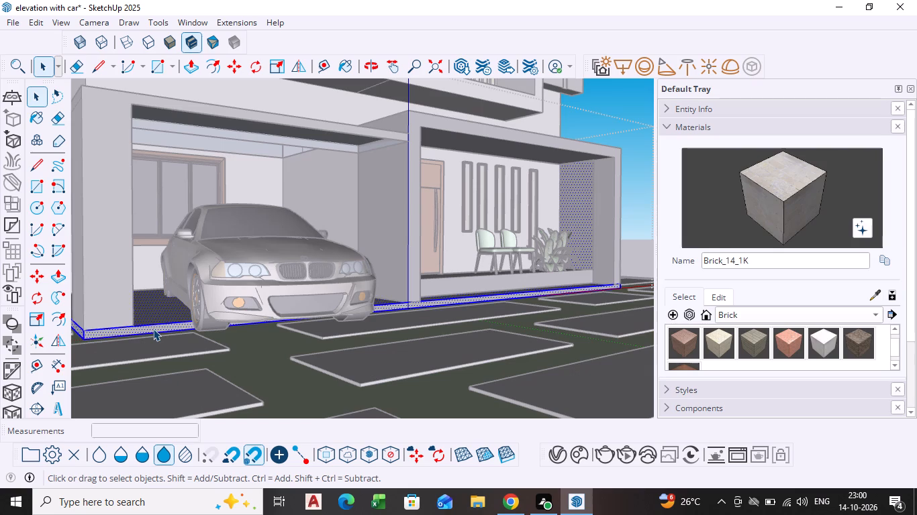
double_click(153, 328)
left_click(153, 327)
left_click(153, 327)
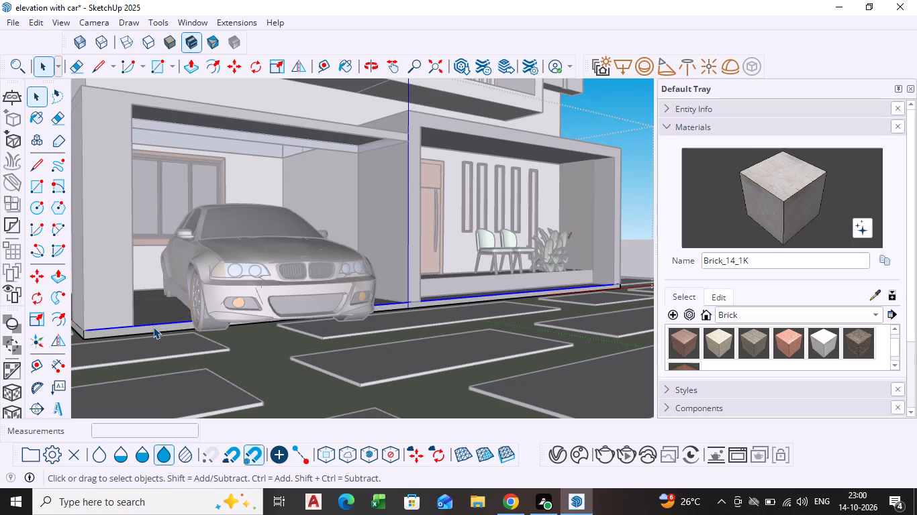
left_click(153, 327)
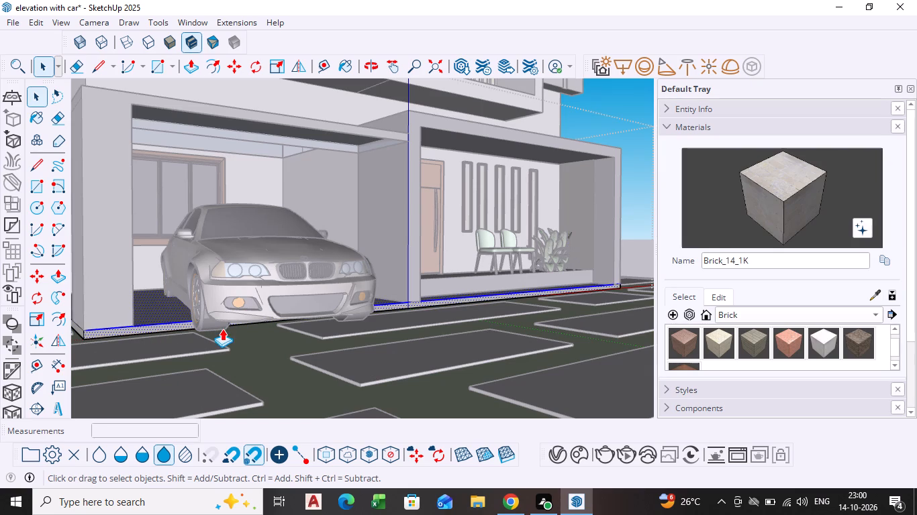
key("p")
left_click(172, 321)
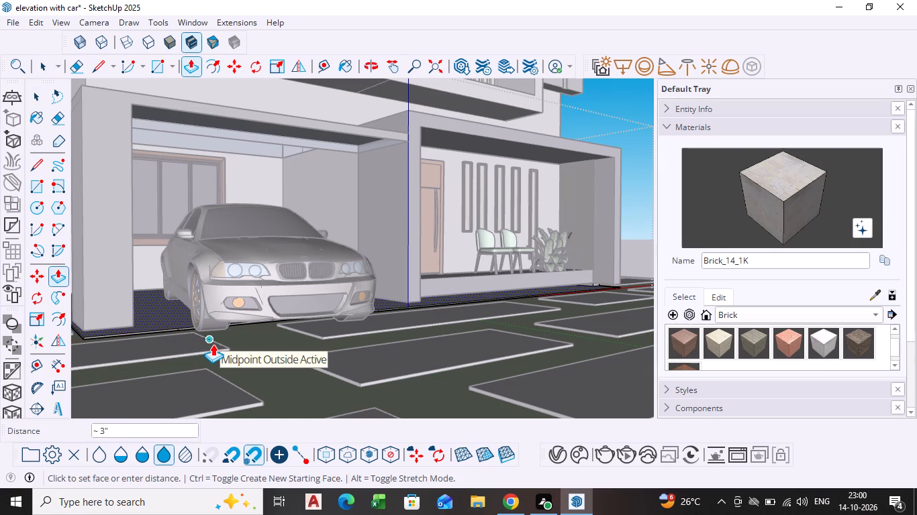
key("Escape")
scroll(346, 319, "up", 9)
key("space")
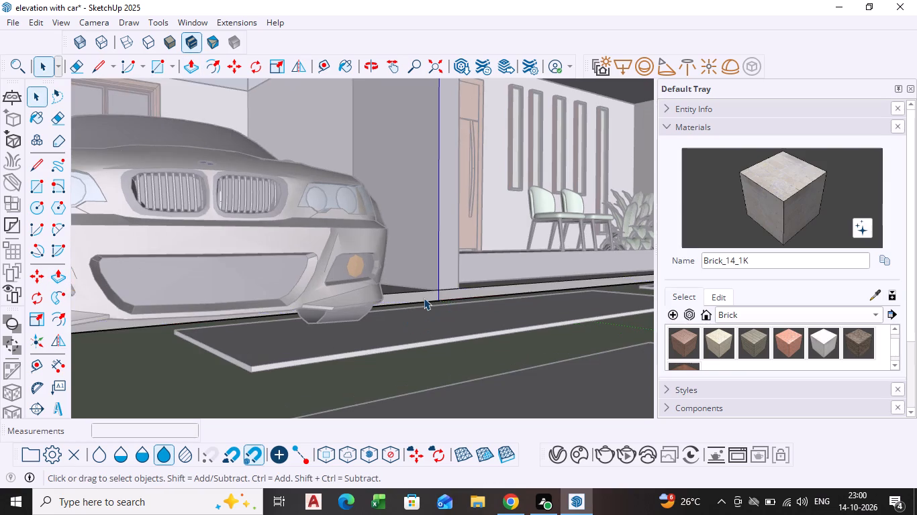
Push/Pull the slab's front edge face about 7 11/16" outward towards the paving and close the group.
scroll(424, 298, "up", 3)
left_click(423, 298)
key("p")
left_click(423, 298)
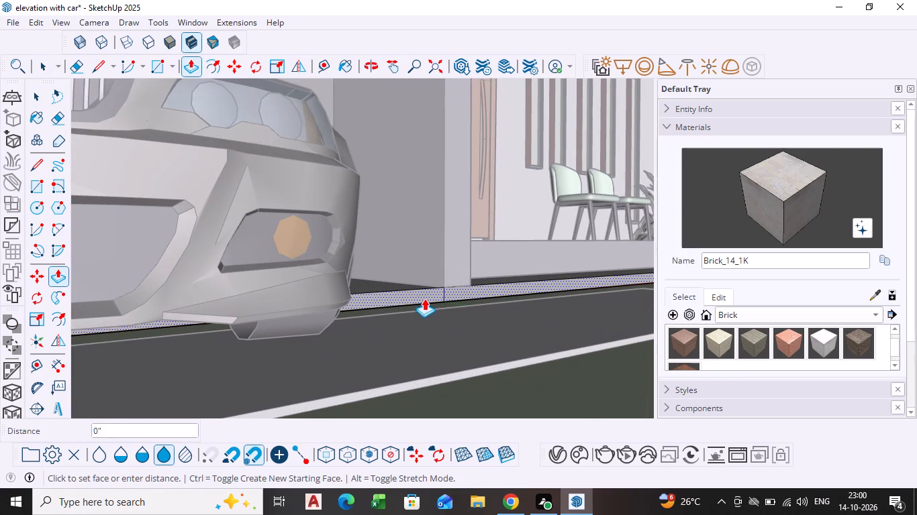
scroll(500, 291, "down", 8)
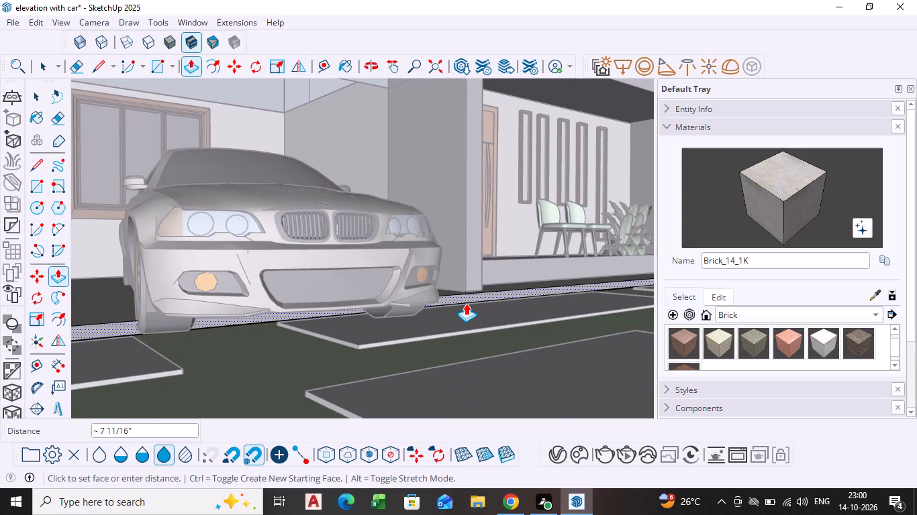
left_click(466, 303)
key("space")
scroll(405, 319, "down", 6)
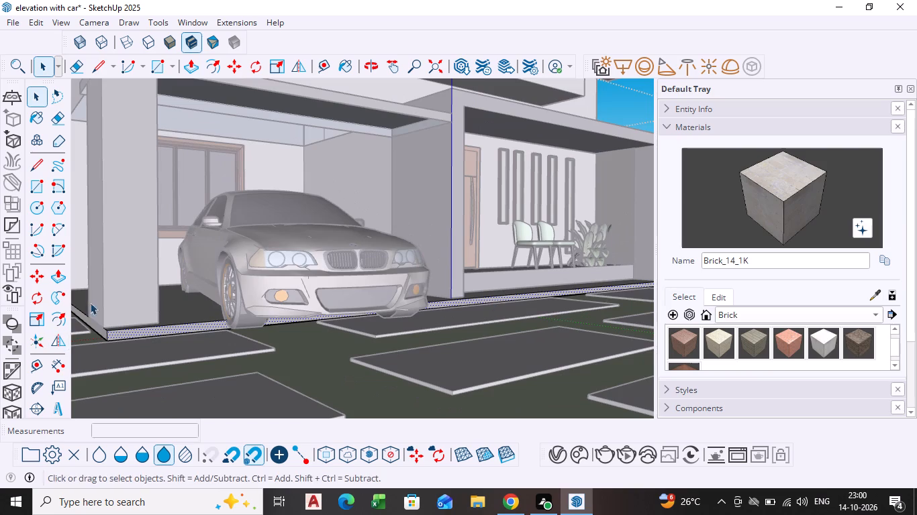
scroll(260, 263, "down", 6)
left_click(618, 98)
Raise the car about 1' straight up in the carport.
scroll(254, 280, "down", 1)
middle_click_drag(255, 281, 269, 288)
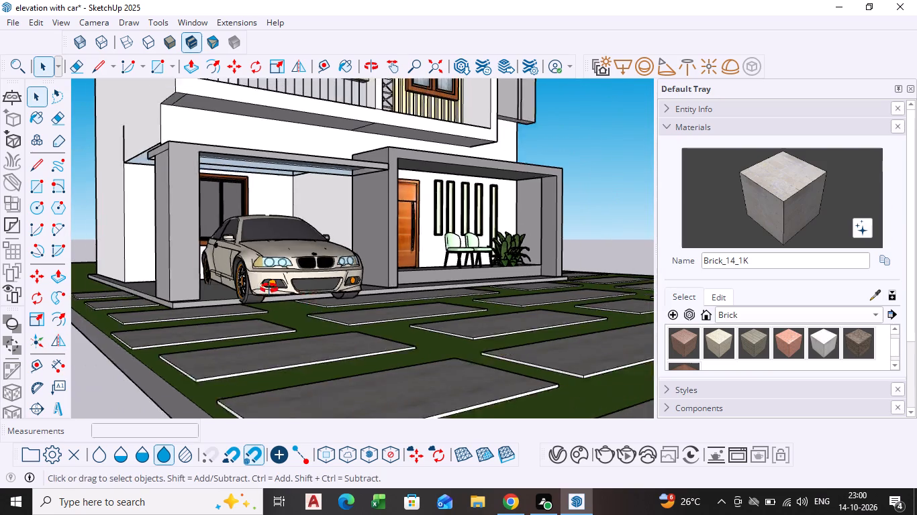
middle_click_drag(269, 288, 364, 321)
scroll(283, 292, "up", 3)
left_click(228, 286)
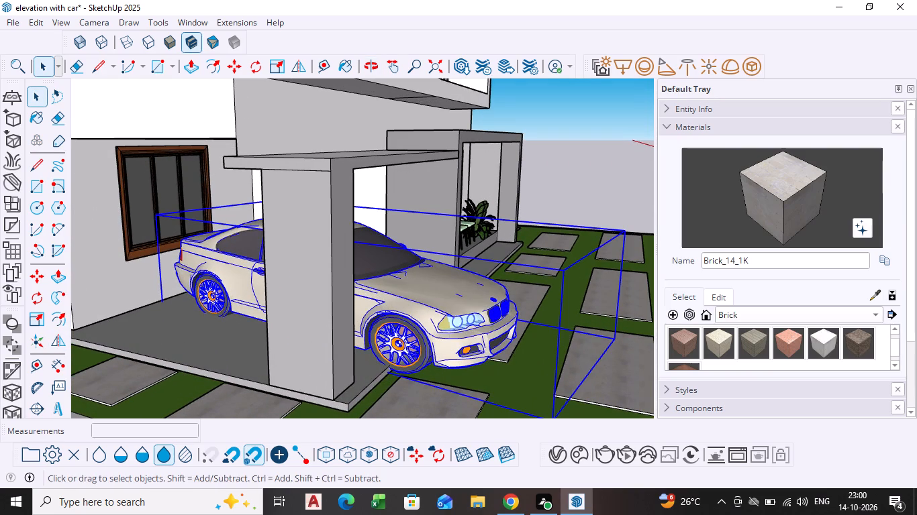
key("m")
left_click(448, 356)
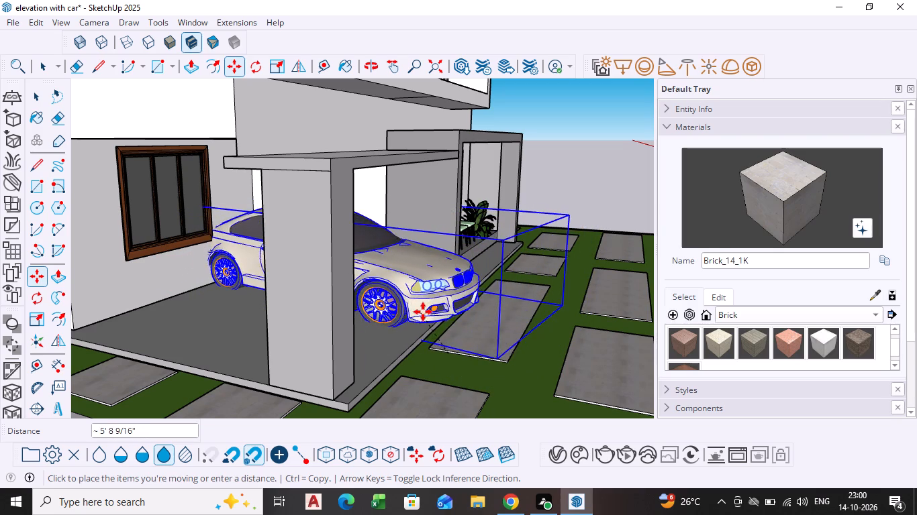
left_click(447, 330)
Rotate the car about 15 degrees horizontally around a point by its front wheel, turning it straighter in the carport.
scroll(482, 337, "down", 2)
middle_click_drag(481, 338, 472, 343)
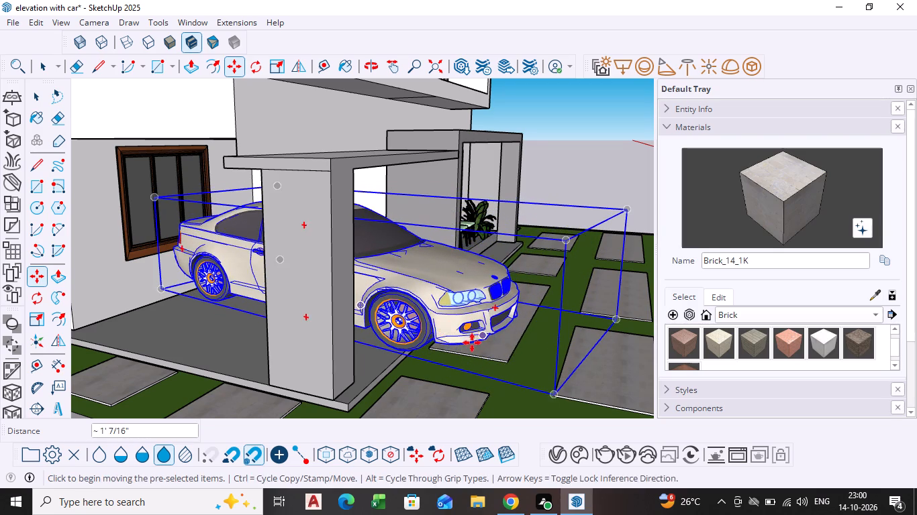
middle_click_drag(472, 343, 230, 333)
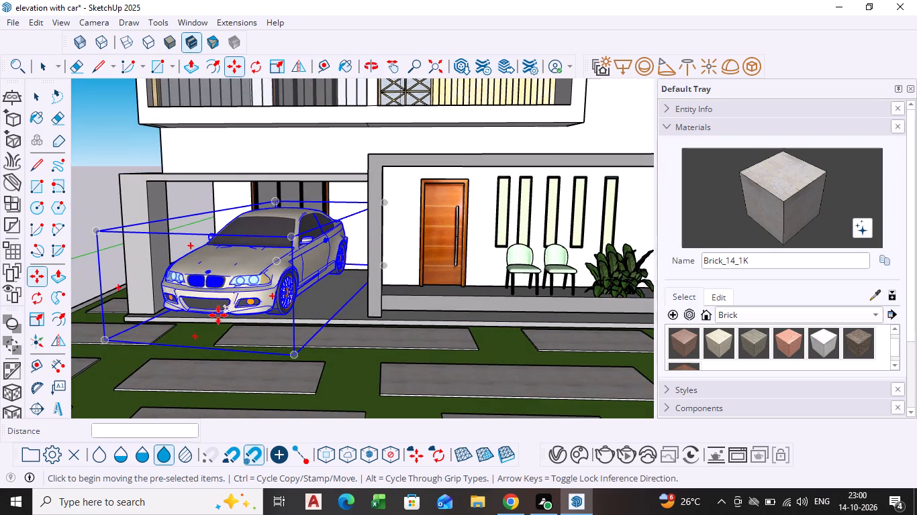
left_click(31, 297)
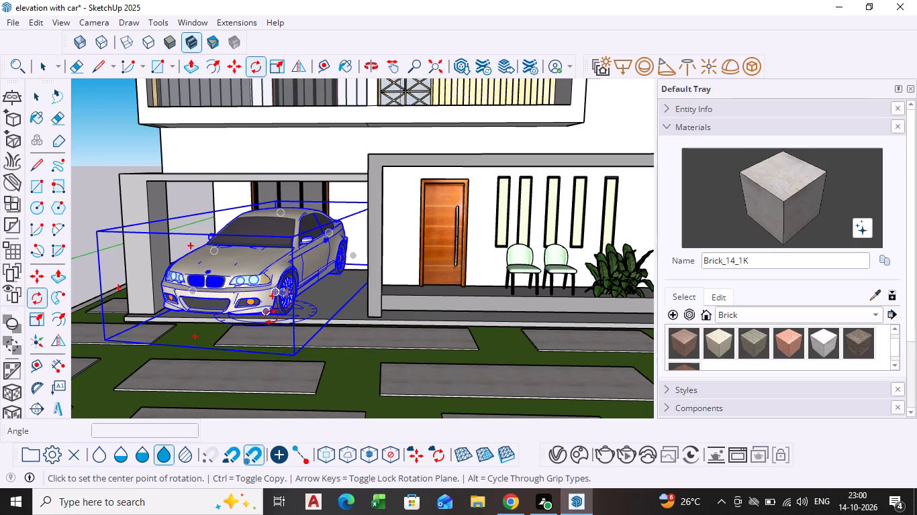
left_click(271, 317)
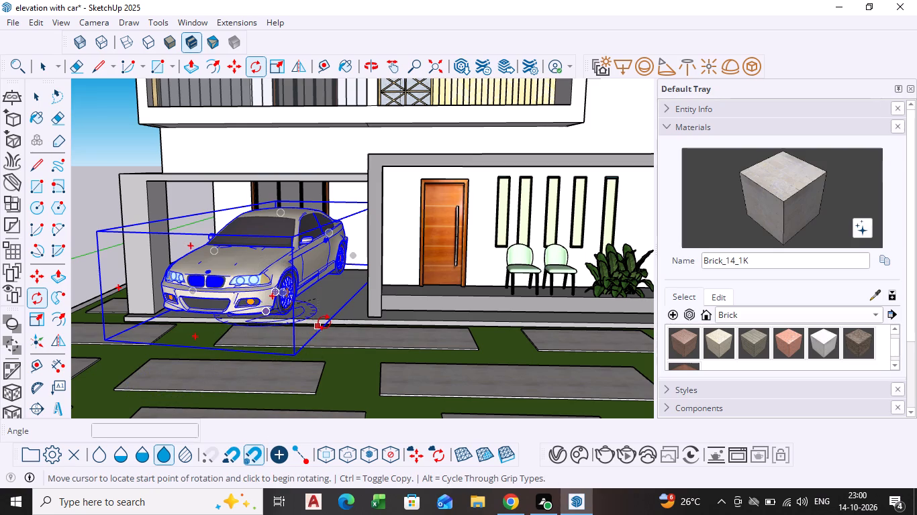
left_click(324, 323)
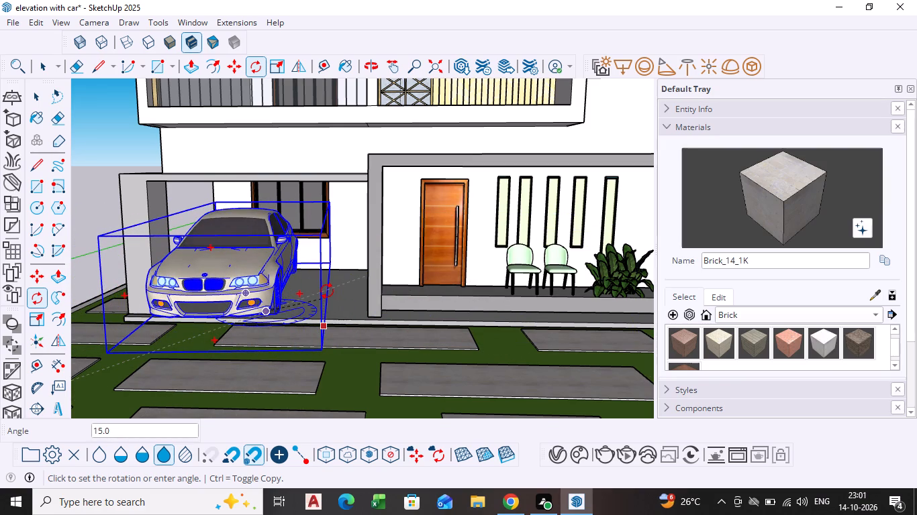
left_click(327, 291)
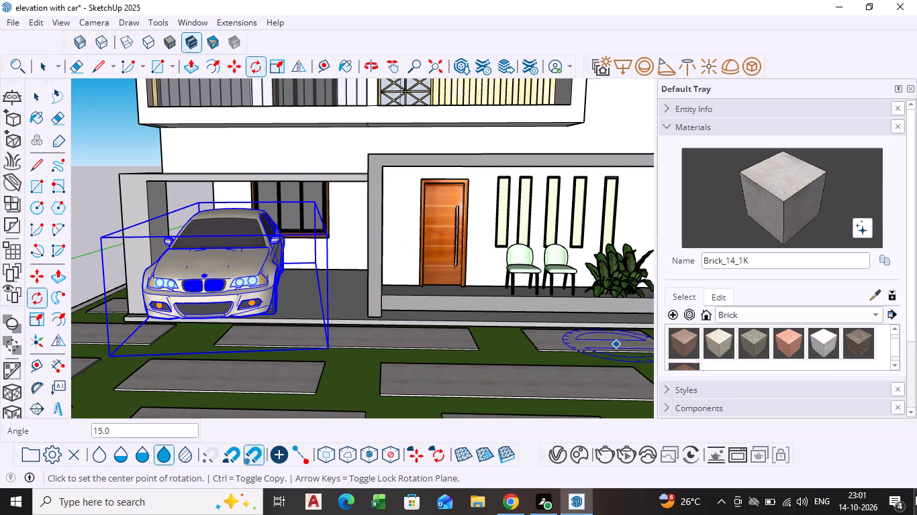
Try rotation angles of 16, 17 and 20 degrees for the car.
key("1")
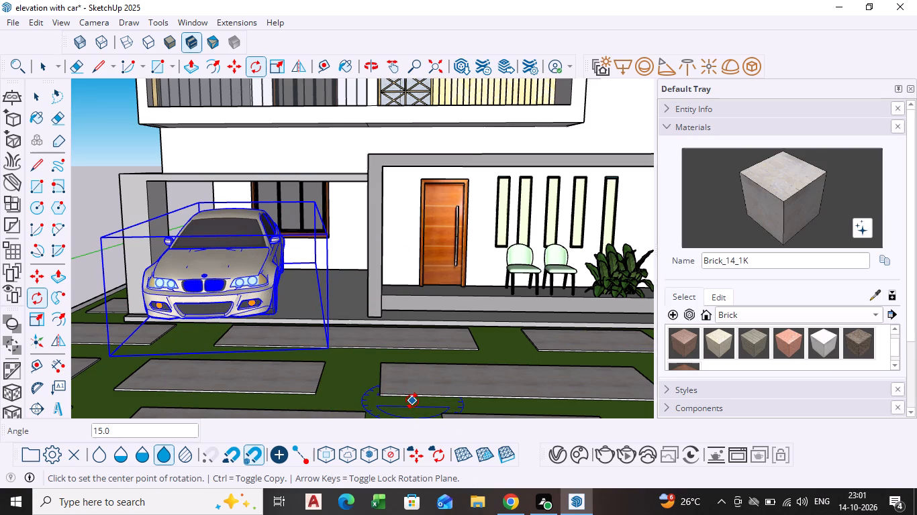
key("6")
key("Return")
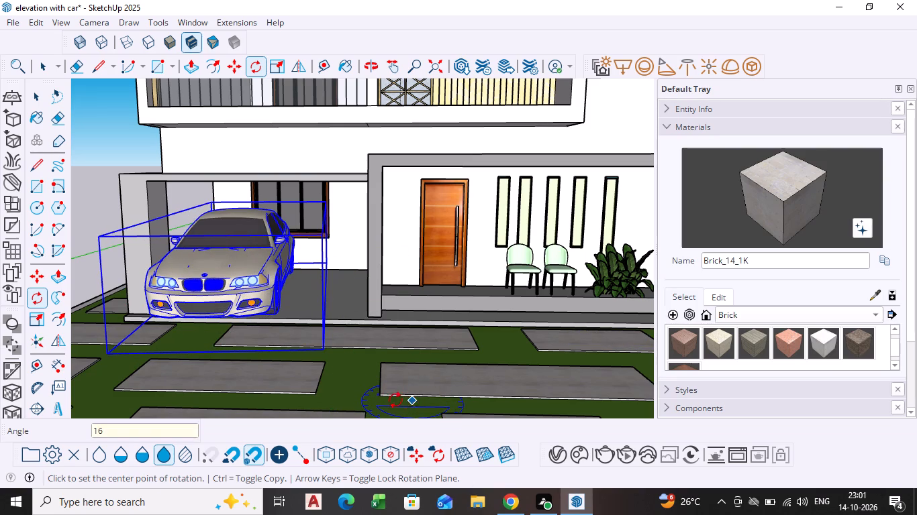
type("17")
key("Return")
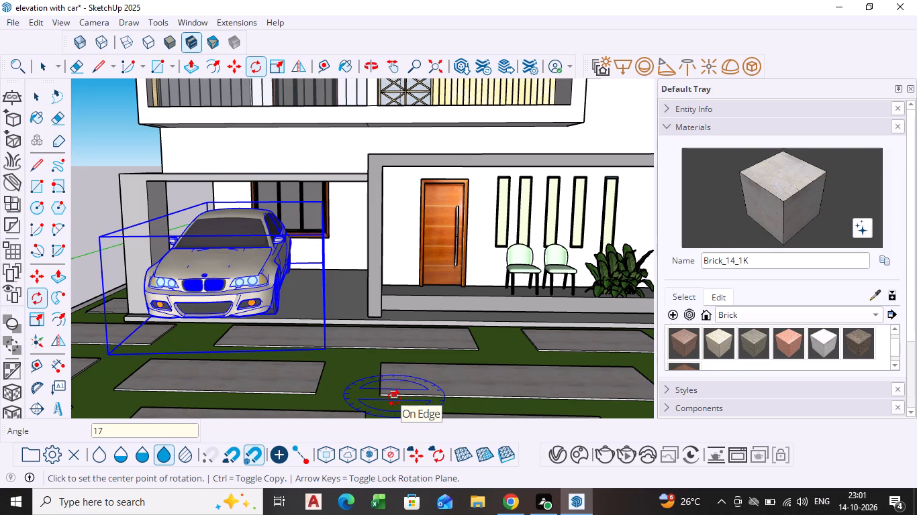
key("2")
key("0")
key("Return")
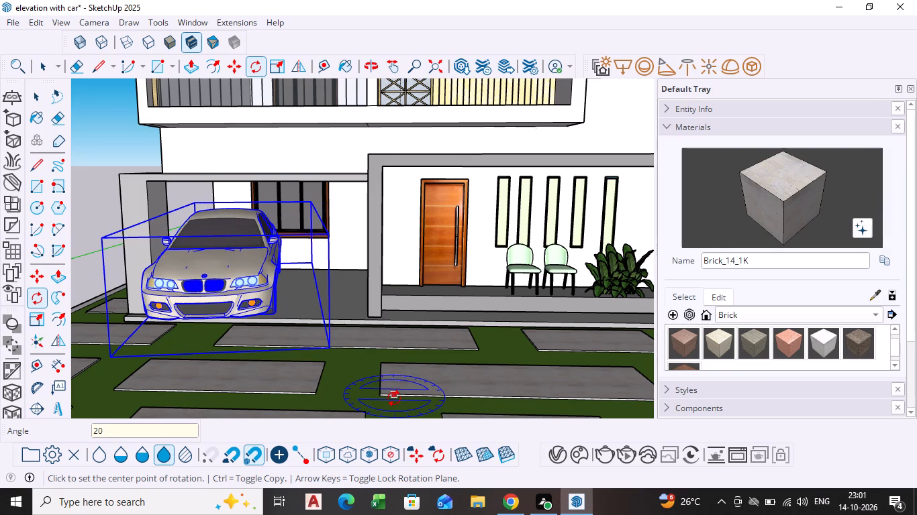
Set the car's rotation angle to 10 degrees.
type("10")
key("Return")
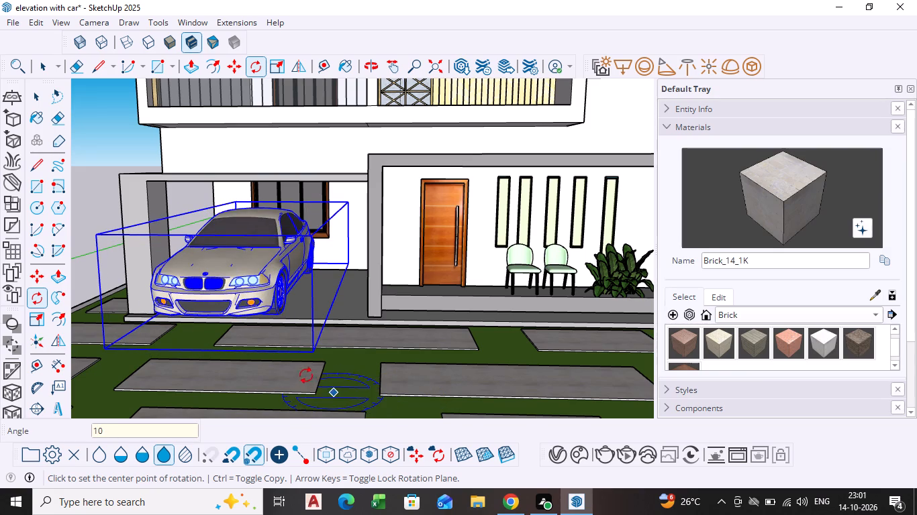
key("space")
middle_click_drag(216, 297, 256, 248)
scroll(221, 279, "down", 1)
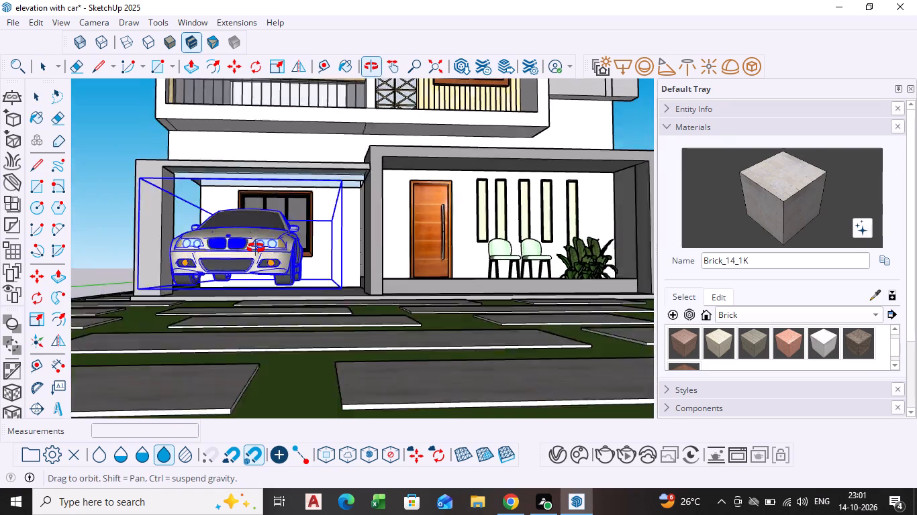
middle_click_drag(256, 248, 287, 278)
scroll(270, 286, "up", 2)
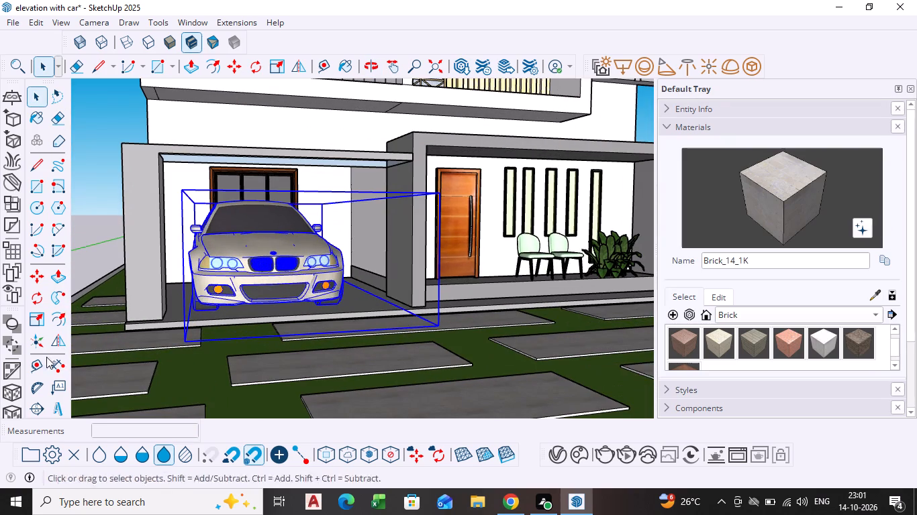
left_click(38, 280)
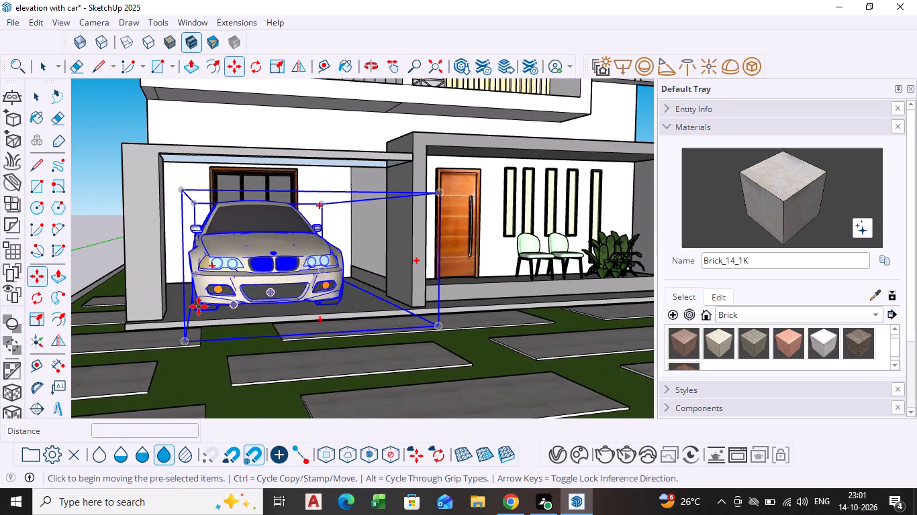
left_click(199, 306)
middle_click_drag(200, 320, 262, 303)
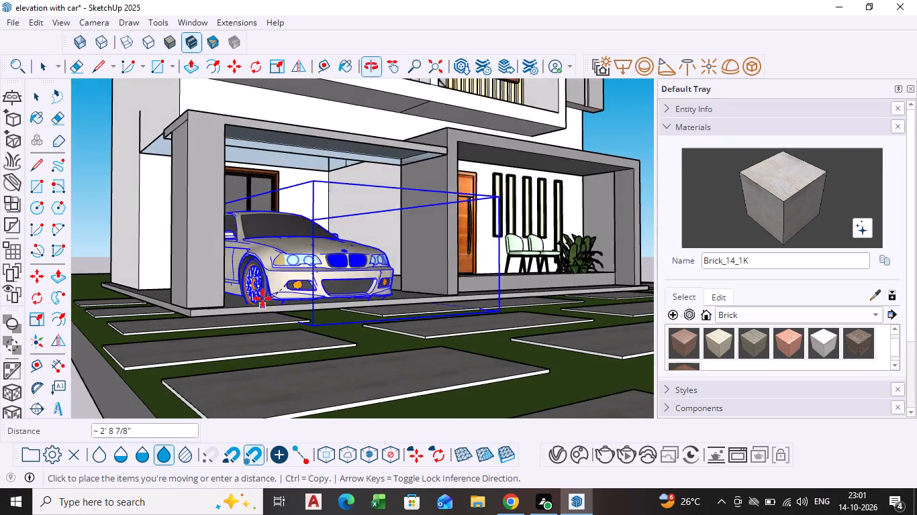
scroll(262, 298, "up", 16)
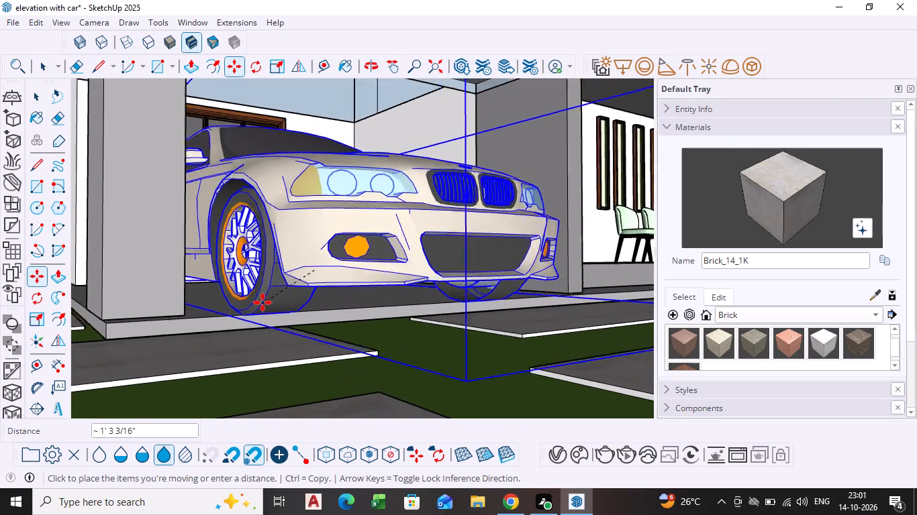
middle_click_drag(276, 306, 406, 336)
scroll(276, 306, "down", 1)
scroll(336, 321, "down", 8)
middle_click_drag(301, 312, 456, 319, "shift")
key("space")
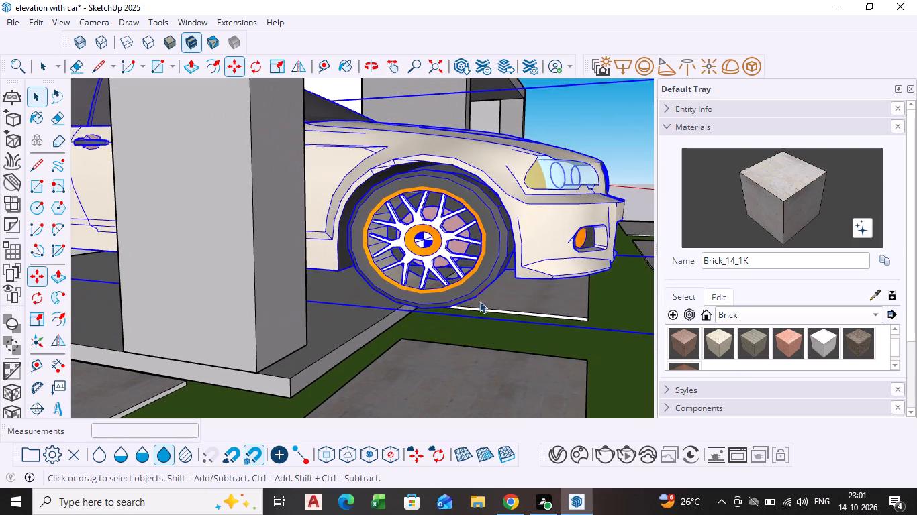
Scale the car from its lower rear edge, stretching it downward to about 1.14 times its height.
scroll(256, 301, "down", 2)
middle_click_drag(259, 305, 418, 338)
scroll(302, 294, "down", 9)
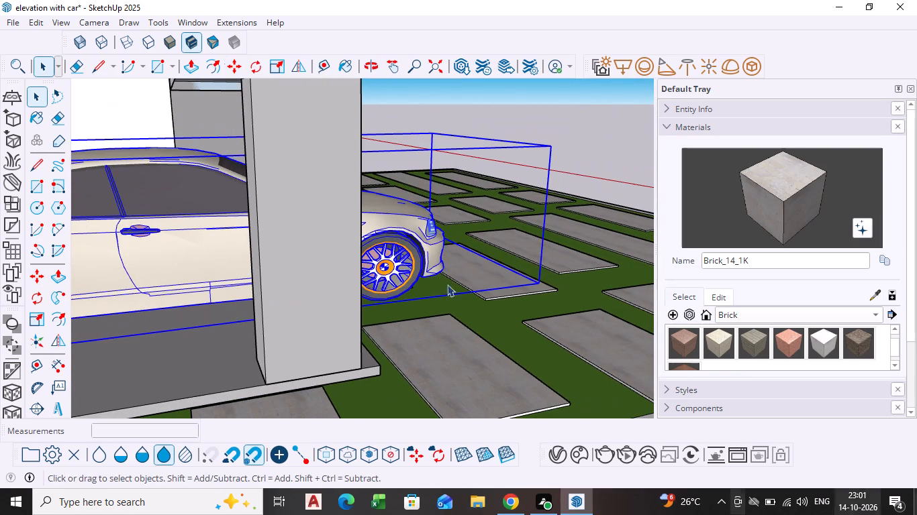
scroll(195, 199, "down", 4)
middle_click_drag(176, 203, 356, 151)
scroll(311, 165, "down", 1, "shift")
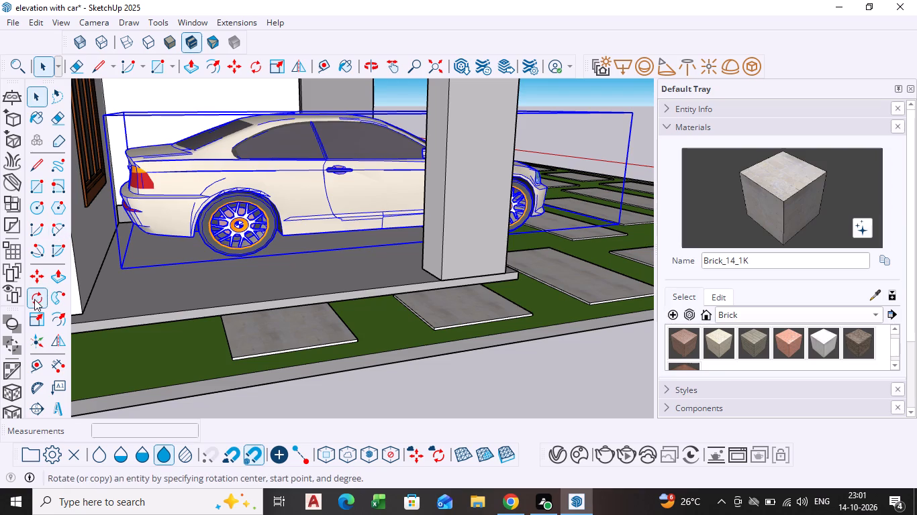
left_click(41, 318)
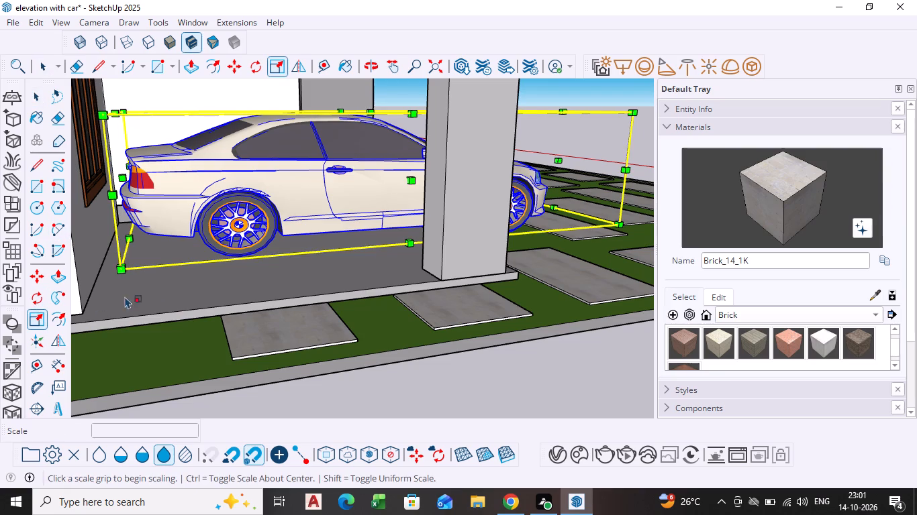
left_click(130, 236)
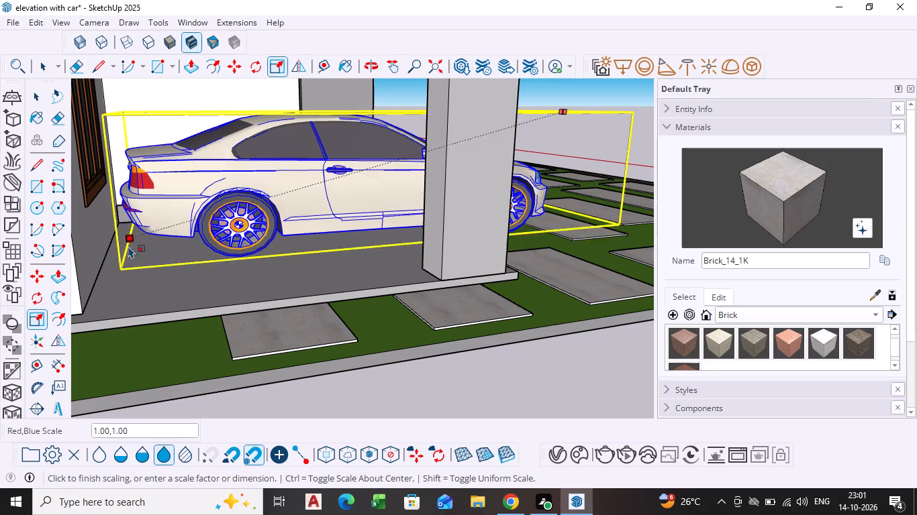
left_click(127, 251)
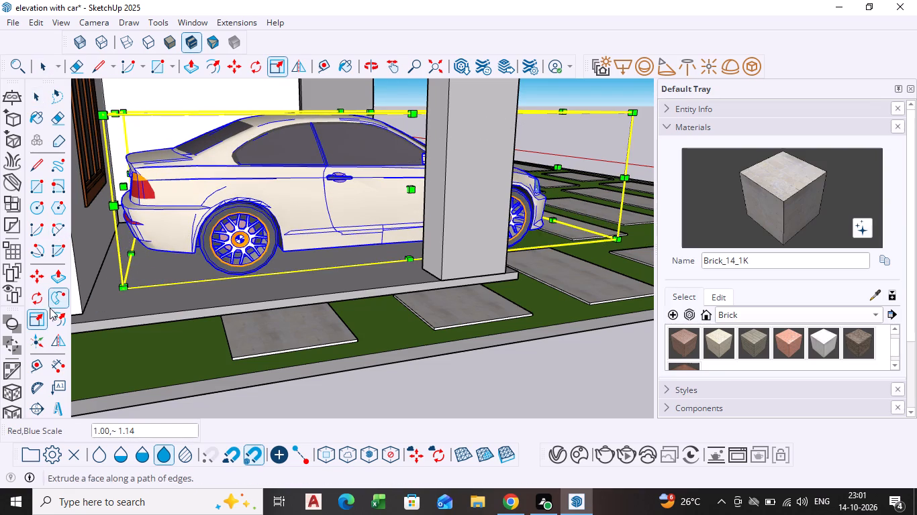
Inspect how the car's wheels meet the carport floor slab from the side and the front.
left_click(37, 300)
left_click(34, 278)
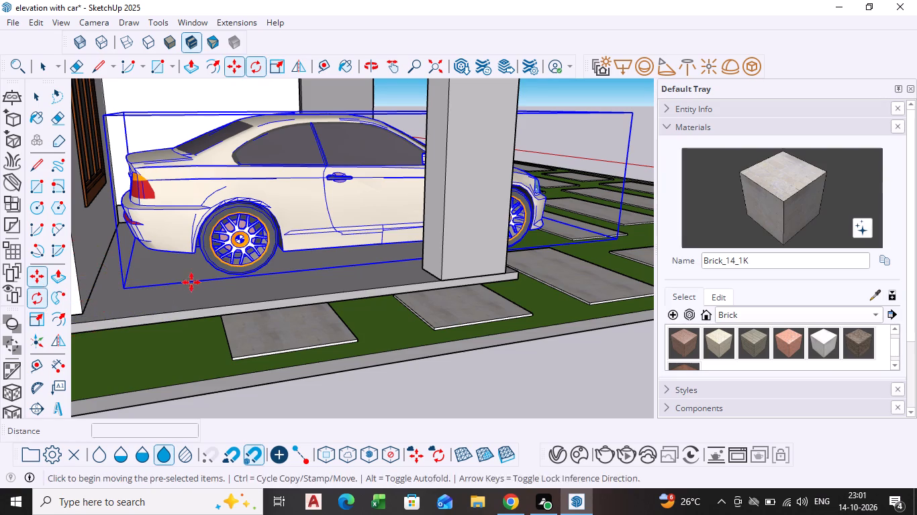
middle_click_drag(218, 277, 201, 219)
scroll(209, 203, "up", 11)
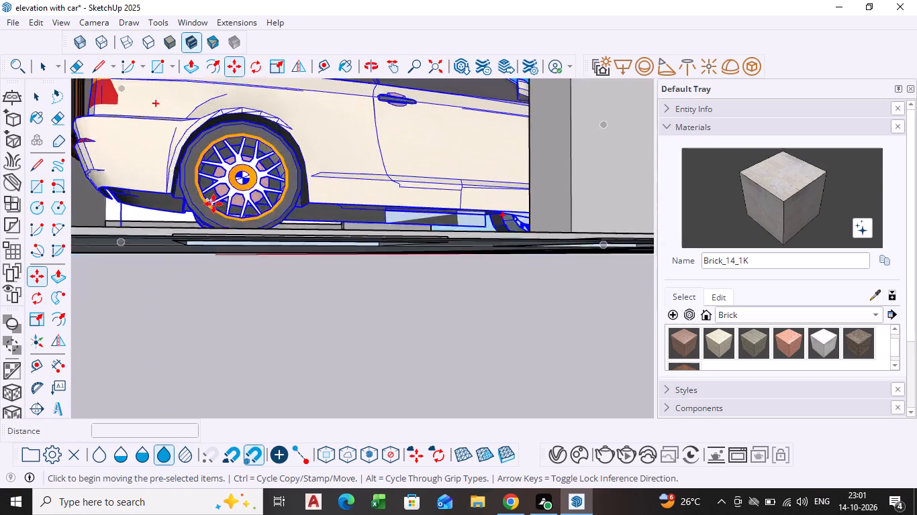
scroll(239, 230, "down", 11)
scroll(364, 232, "down", 2)
middle_click_drag(364, 237, 264, 298)
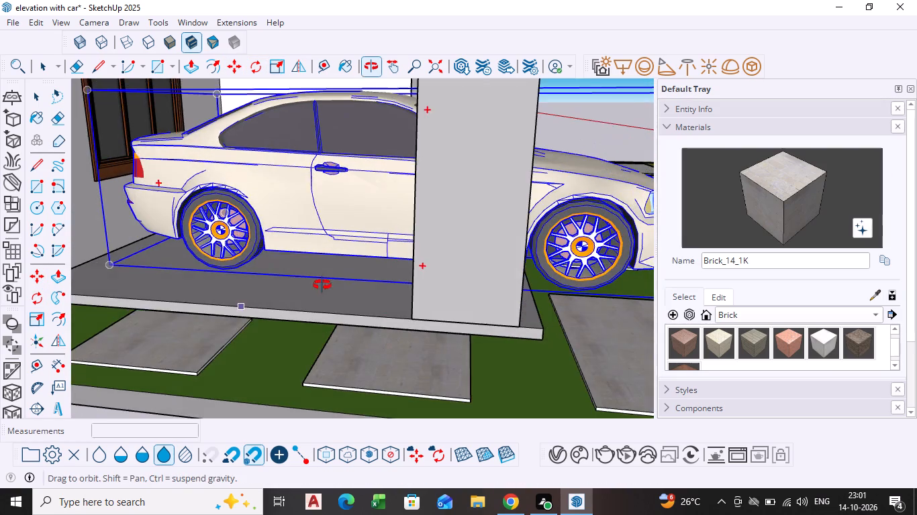
scroll(485, 255, "down", 12)
middle_click_drag(538, 267, 317, 279)
scroll(318, 291, "up", 4)
key("space")
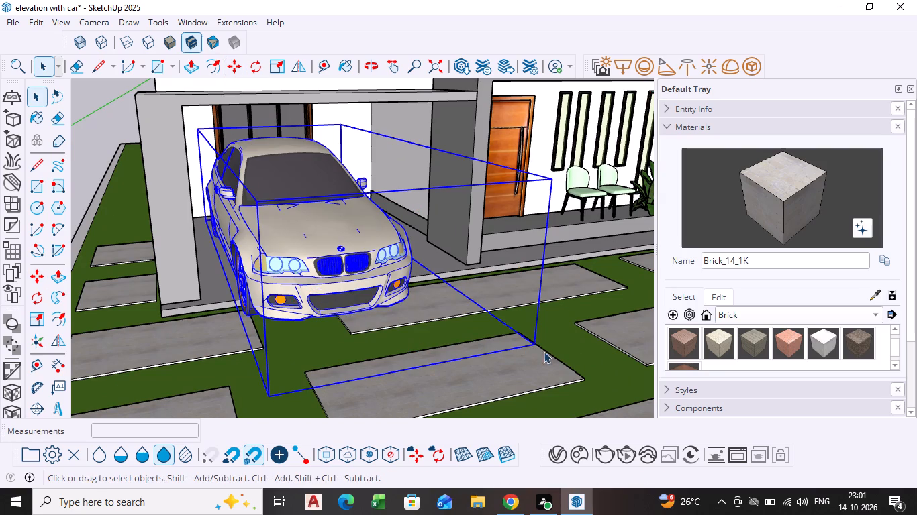
left_click(575, 340)
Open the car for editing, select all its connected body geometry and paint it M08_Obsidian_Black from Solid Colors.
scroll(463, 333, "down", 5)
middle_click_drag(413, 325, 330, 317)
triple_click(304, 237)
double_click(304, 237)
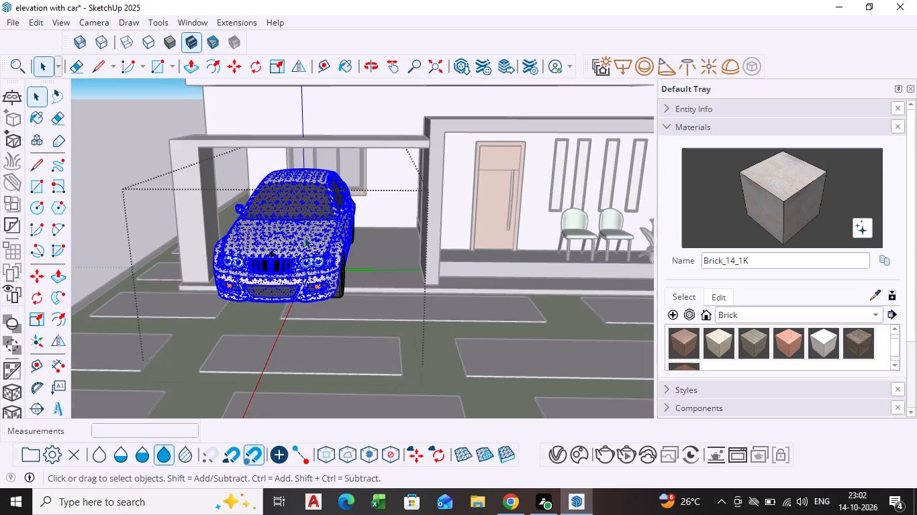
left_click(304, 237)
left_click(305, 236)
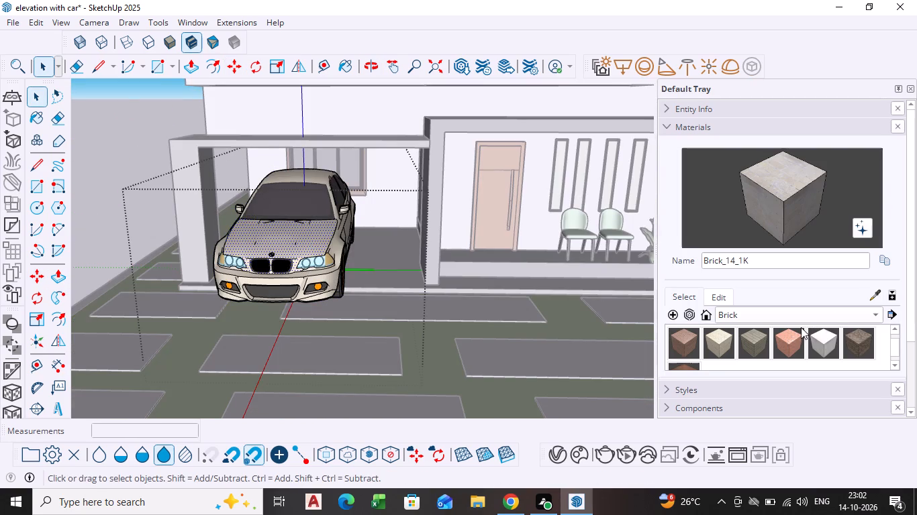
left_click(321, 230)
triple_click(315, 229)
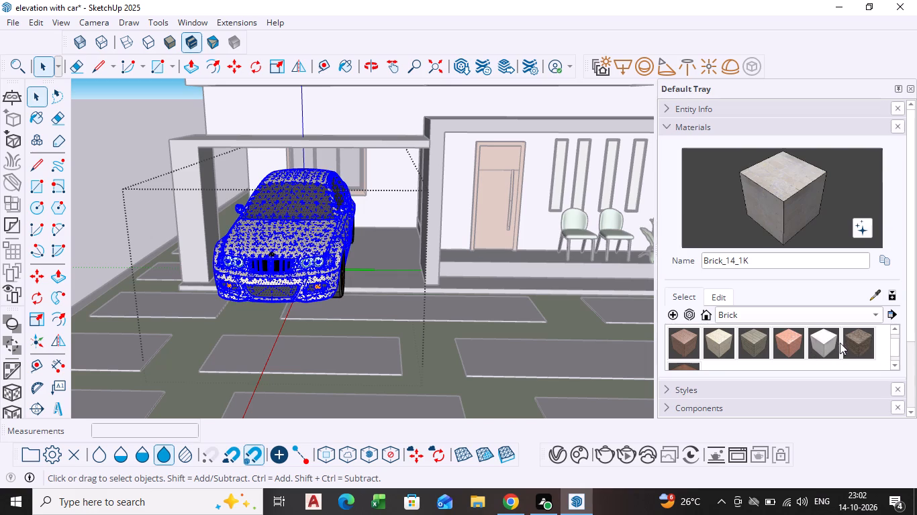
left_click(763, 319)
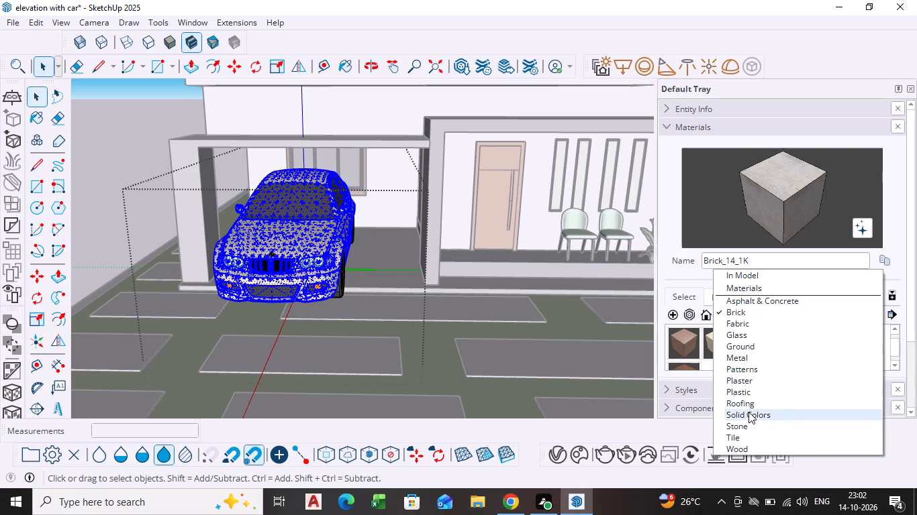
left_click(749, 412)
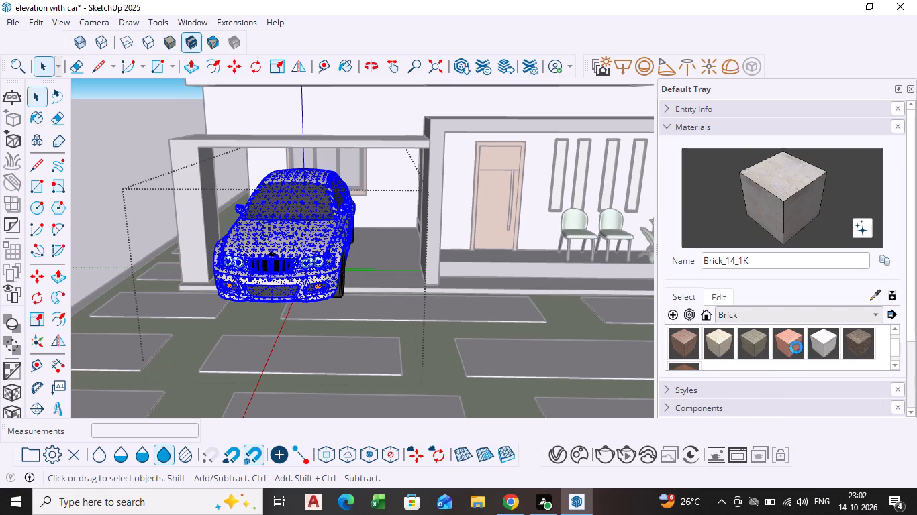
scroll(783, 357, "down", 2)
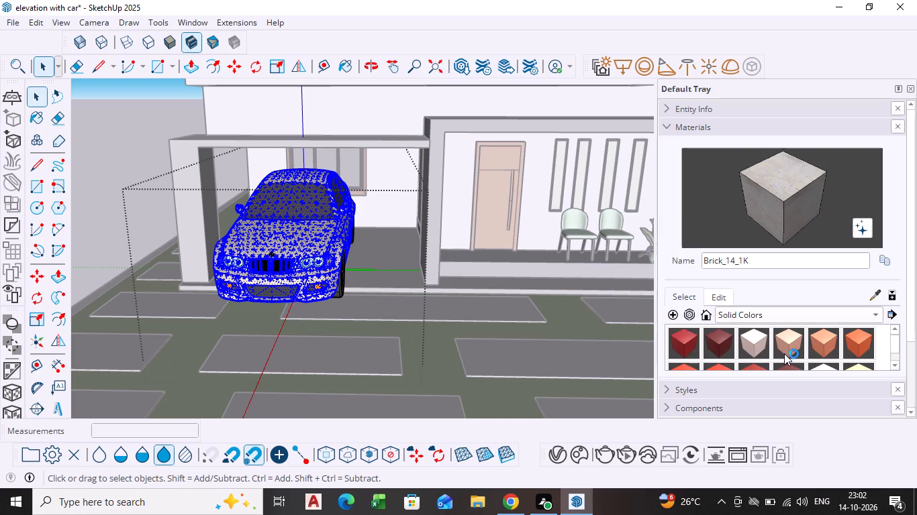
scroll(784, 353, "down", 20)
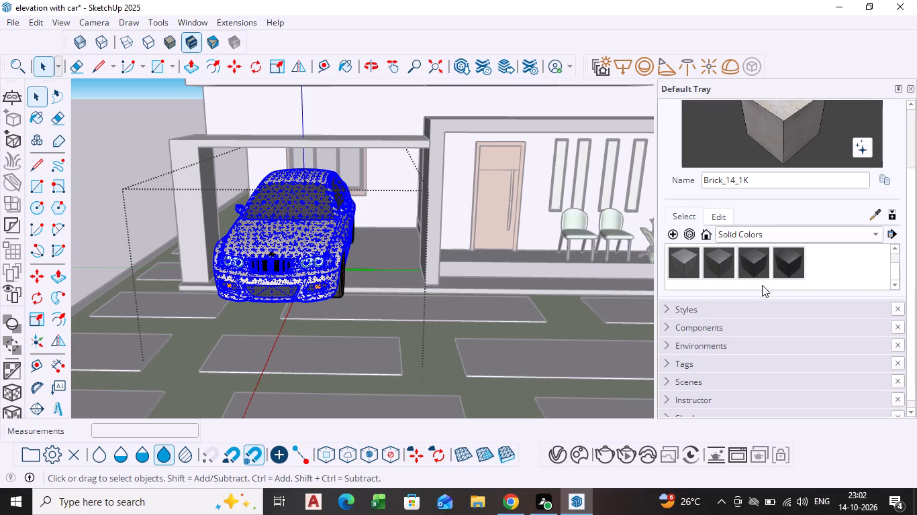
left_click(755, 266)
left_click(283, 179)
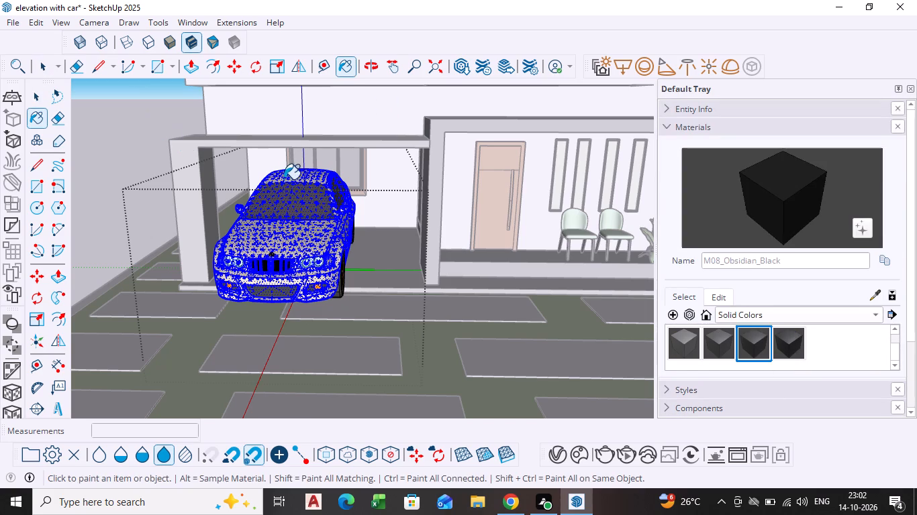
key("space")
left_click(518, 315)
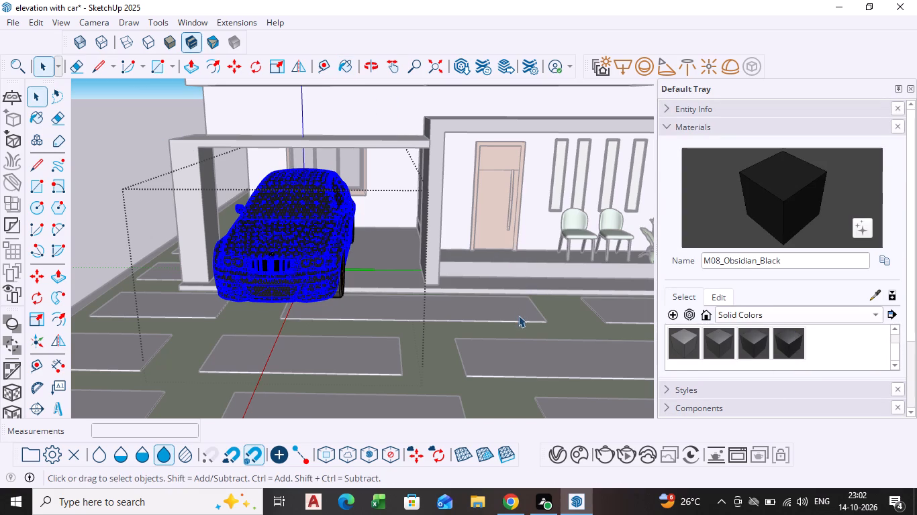
Paint the closed car object with E01_Mint_Frost from Solid Colors.
scroll(321, 297, "down", 3)
middle_click_drag(326, 292, 440, 257)
scroll(384, 251, "up", 14)
middle_click_drag(366, 246, 348, 304)
scroll(337, 290, "up", 3)
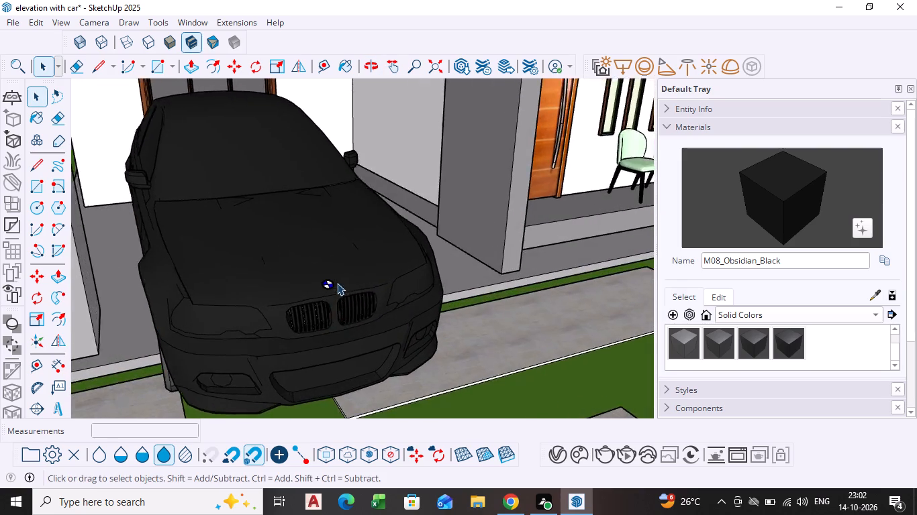
scroll(337, 283, "up", 2)
scroll(740, 354, "up", 1)
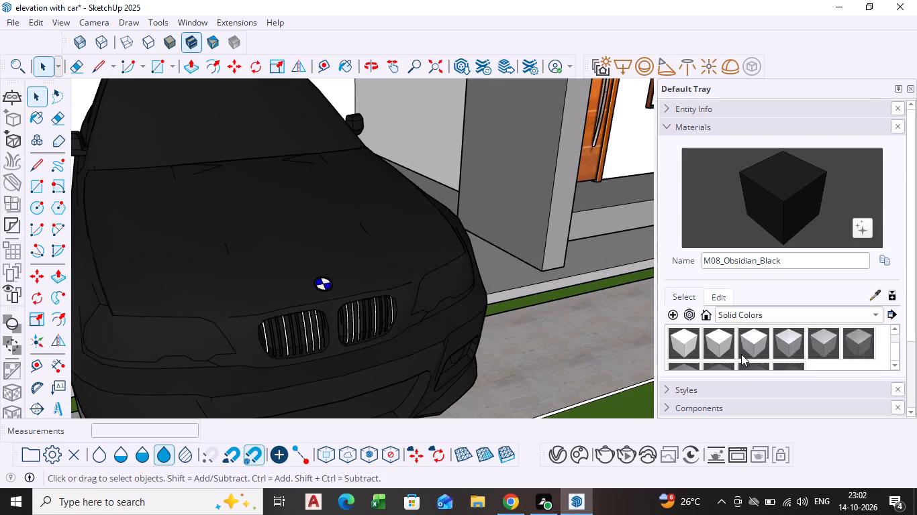
scroll(741, 354, "up", 7)
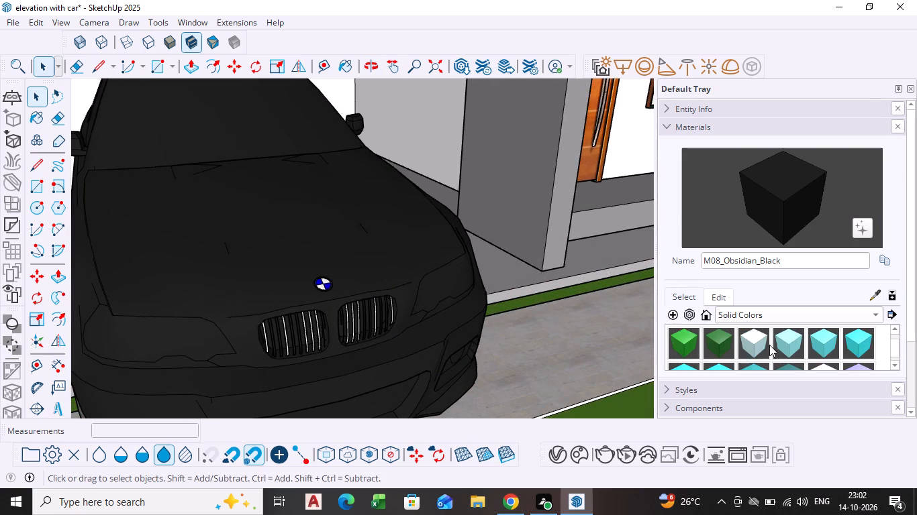
scroll(770, 345, "up", 5)
scroll(716, 339, "up", 5)
scroll(716, 339, "down", 6)
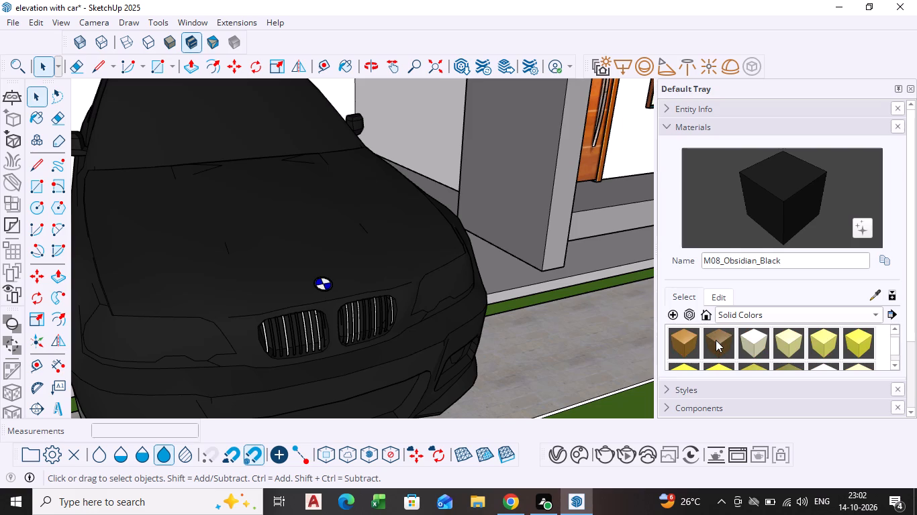
left_click(746, 341)
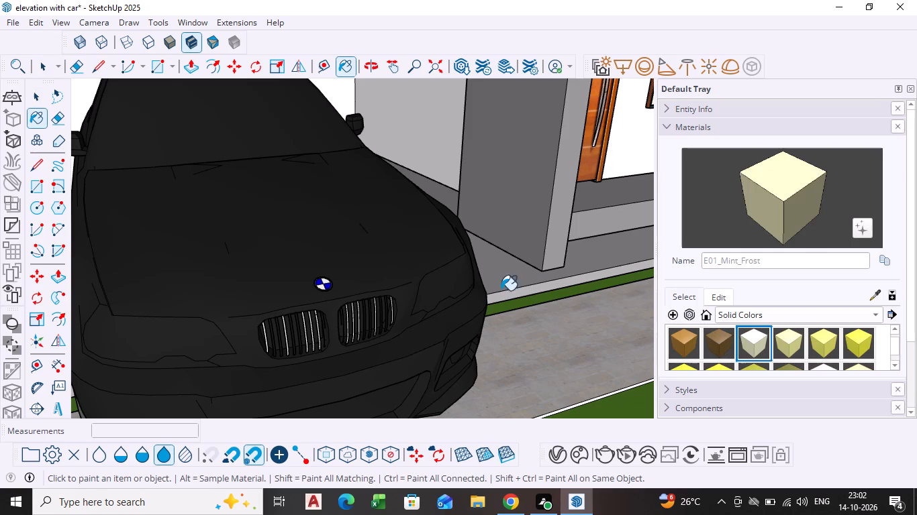
left_click(366, 221)
key("space")
Reopen the car for editing, select all its connected body geometry and paint it E01_Mint_Frost.
triple_click(363, 223)
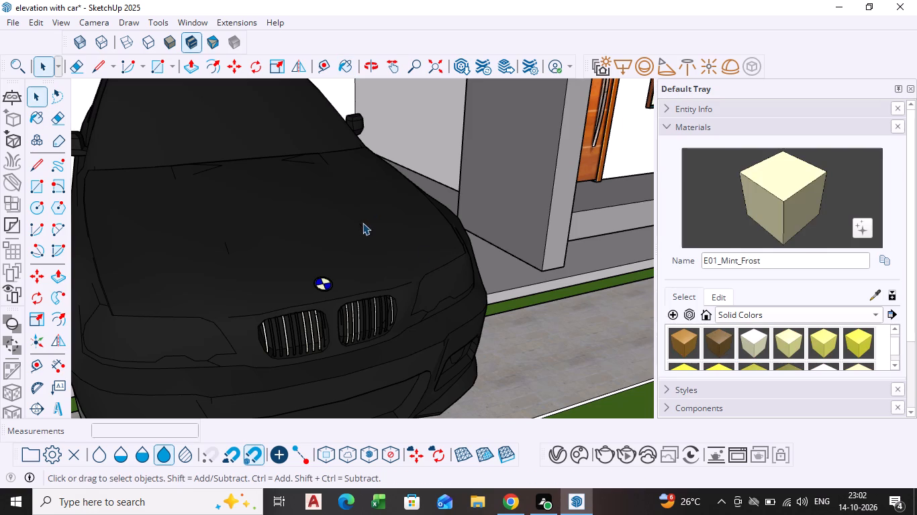
left_click(362, 224)
left_click(362, 224)
left_click(362, 224)
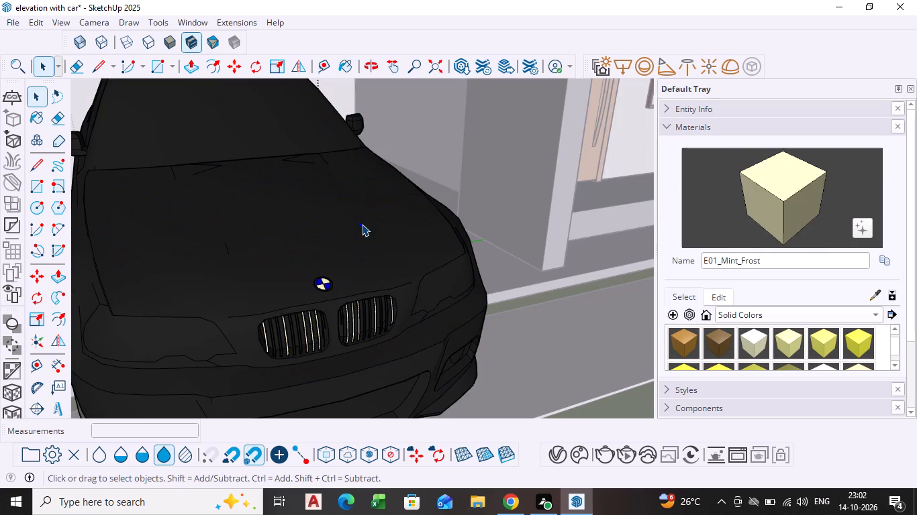
triple_click(362, 224)
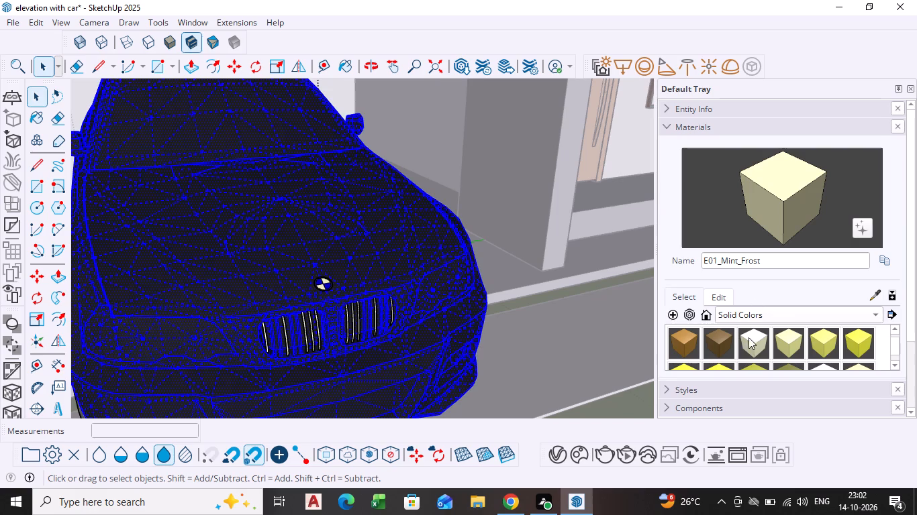
left_click_drag(771, 215, 744, 215)
left_click(349, 233)
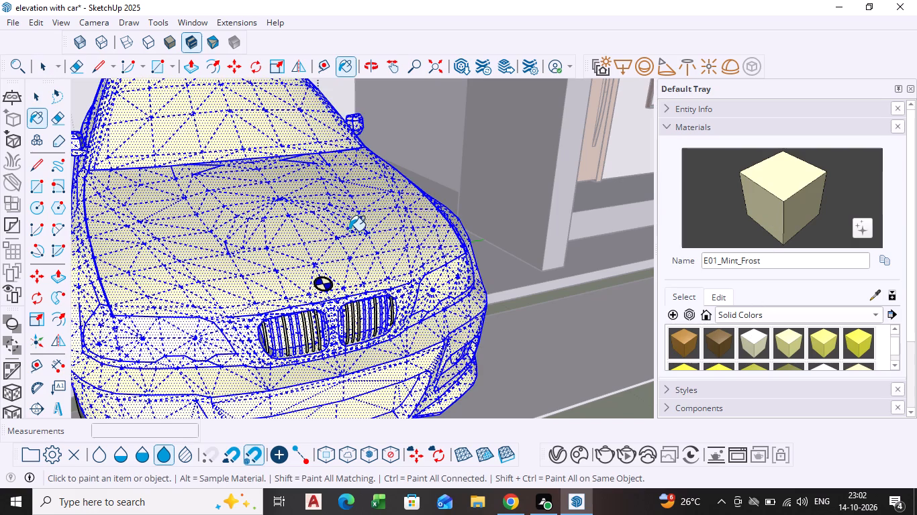
scroll(348, 231, "down", 5)
key("space")
left_click(552, 337)
scroll(335, 304, "down", 2)
middle_click_drag(335, 304, 405, 321)
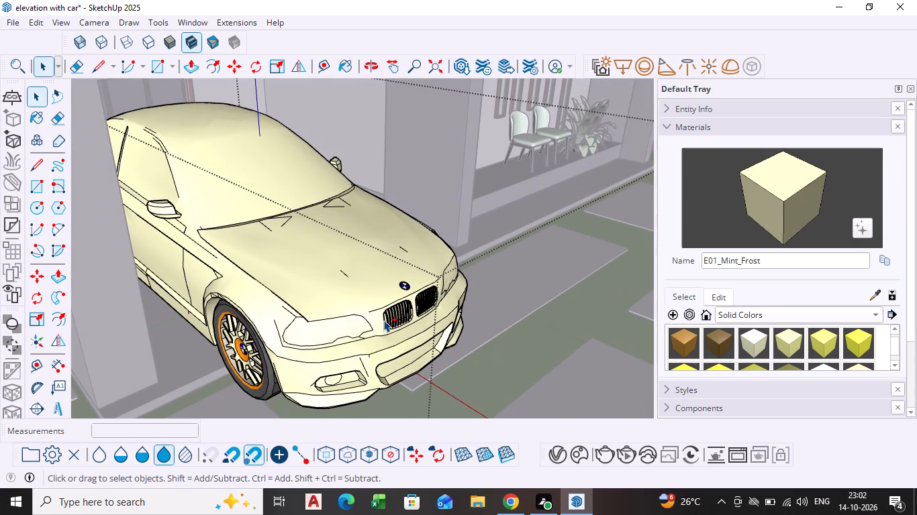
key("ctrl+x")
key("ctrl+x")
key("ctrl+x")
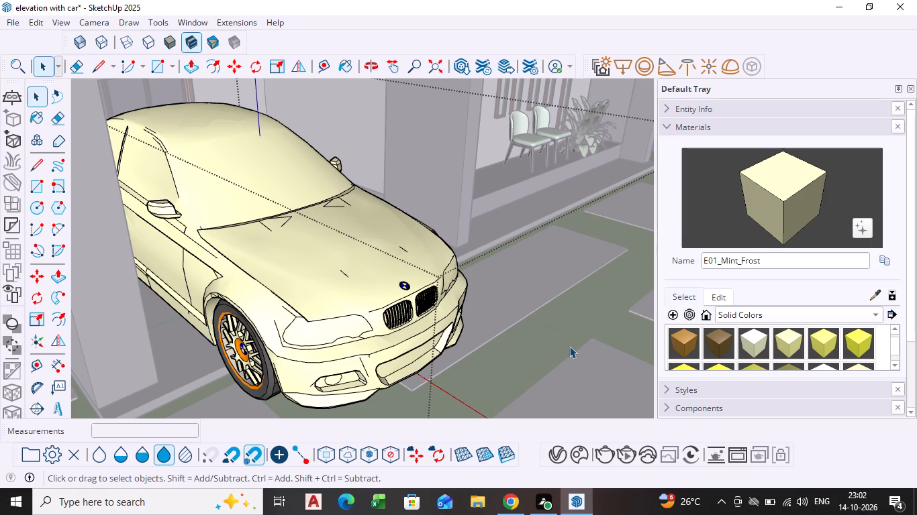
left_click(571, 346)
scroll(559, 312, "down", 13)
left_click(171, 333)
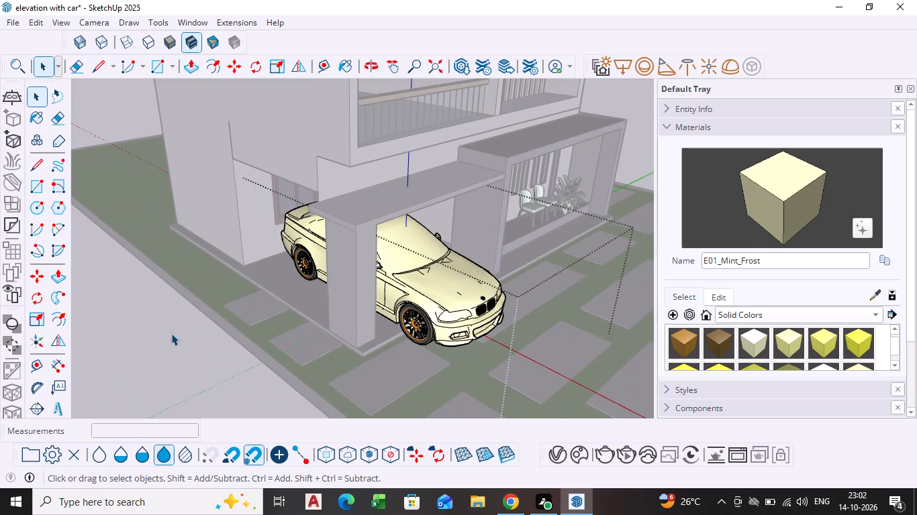
Undo the E01_Mint_Frost and M08_Obsidian_Black paint on the car, back to its original materials, and leave its editing.
key("ctrl+x")
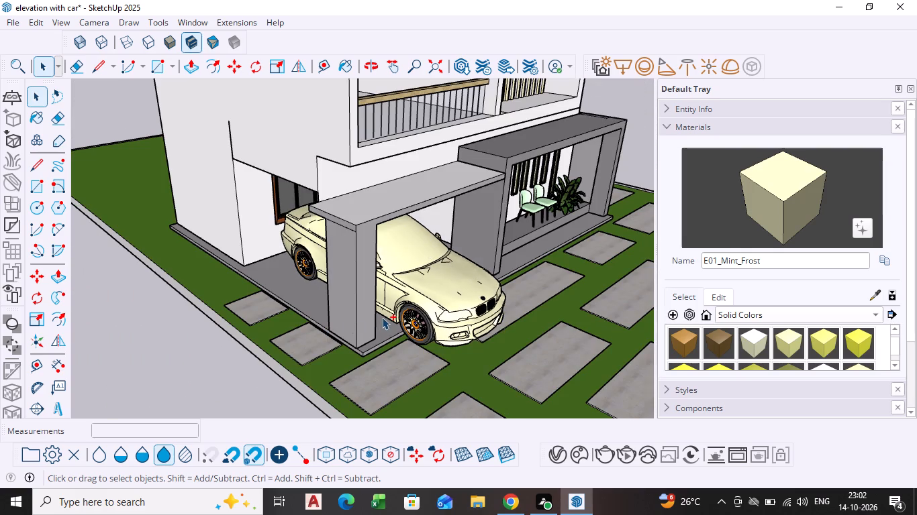
key("ctrl+z")
key("ctrl+z")
key("ctrl+z")
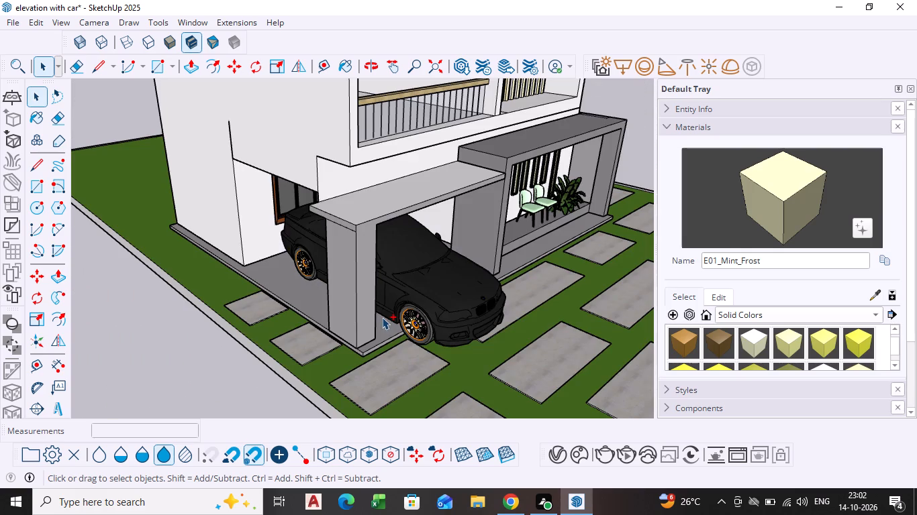
key("ctrl+z")
key("ctrl+z")
key("ctrl+z")
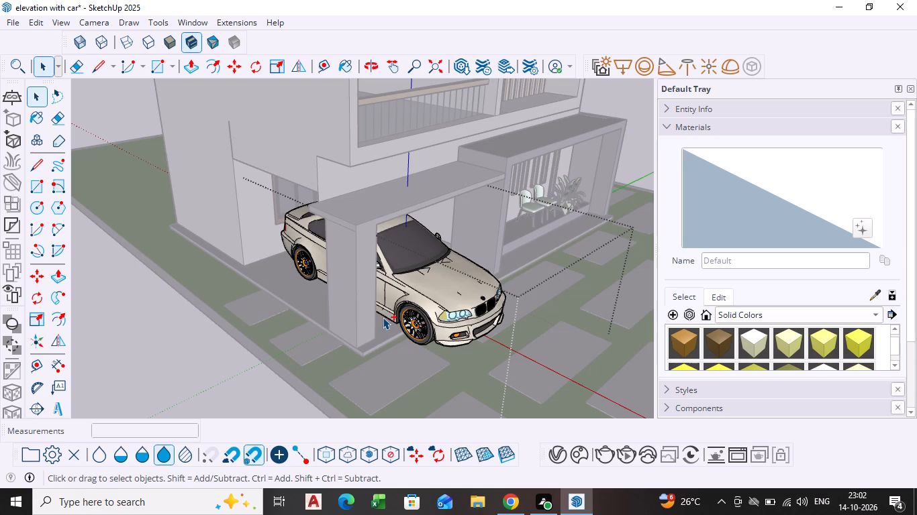
left_click(156, 348)
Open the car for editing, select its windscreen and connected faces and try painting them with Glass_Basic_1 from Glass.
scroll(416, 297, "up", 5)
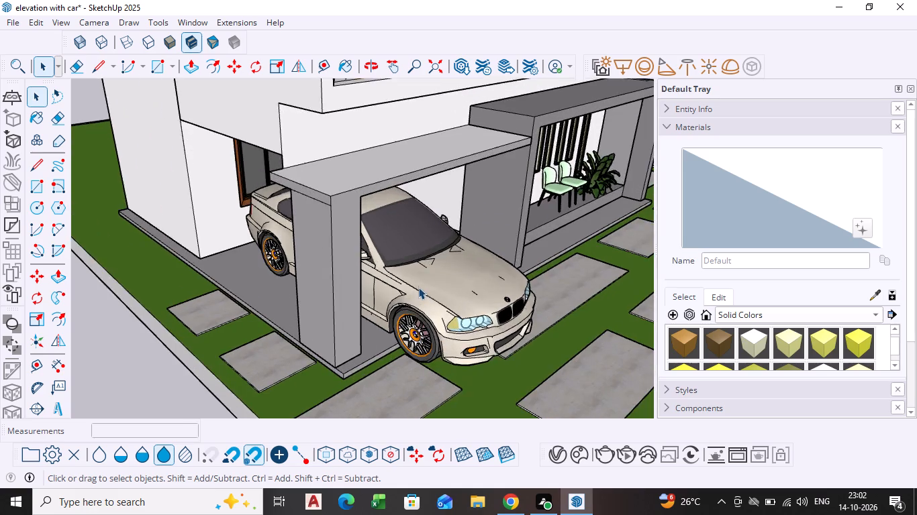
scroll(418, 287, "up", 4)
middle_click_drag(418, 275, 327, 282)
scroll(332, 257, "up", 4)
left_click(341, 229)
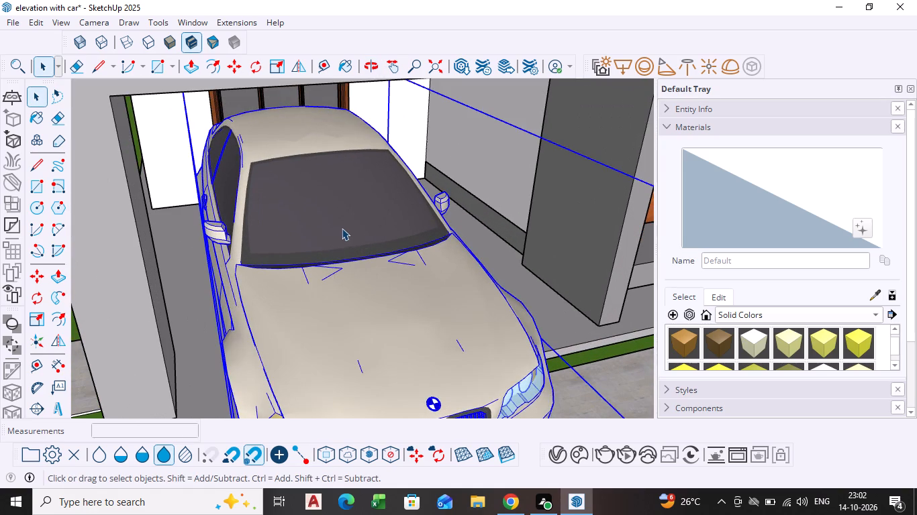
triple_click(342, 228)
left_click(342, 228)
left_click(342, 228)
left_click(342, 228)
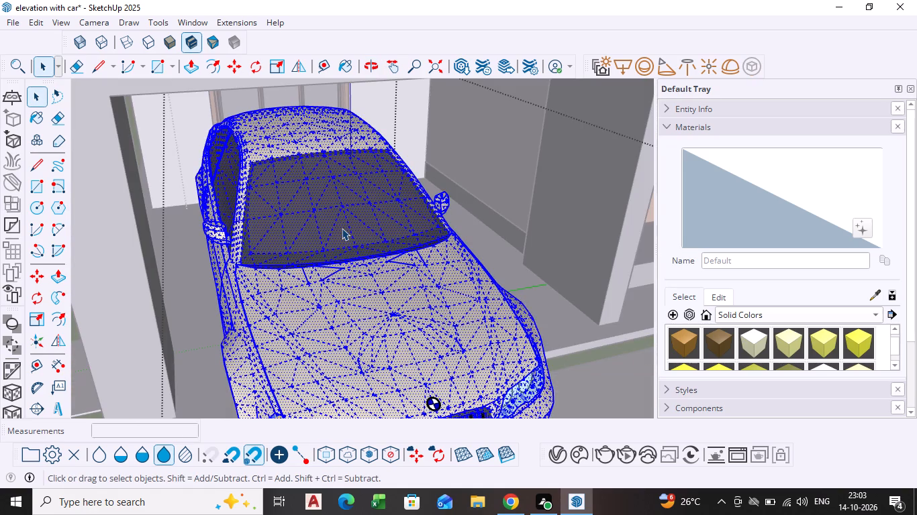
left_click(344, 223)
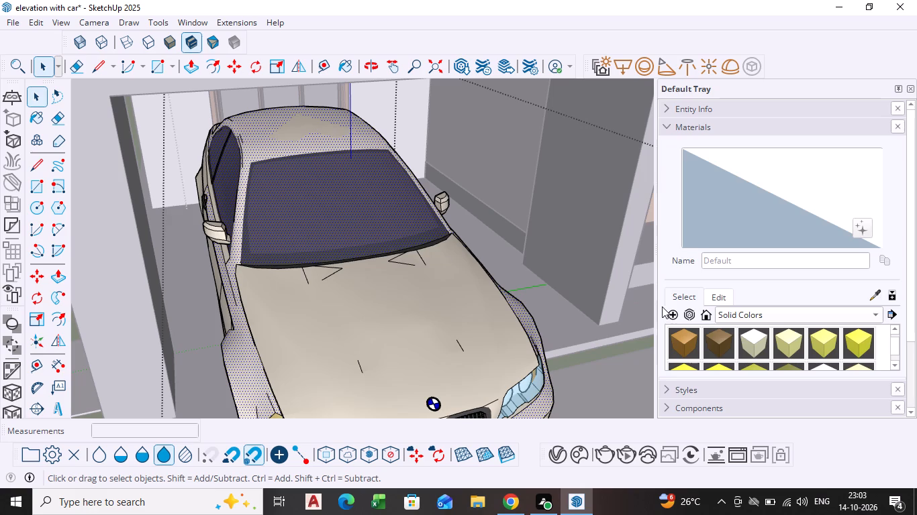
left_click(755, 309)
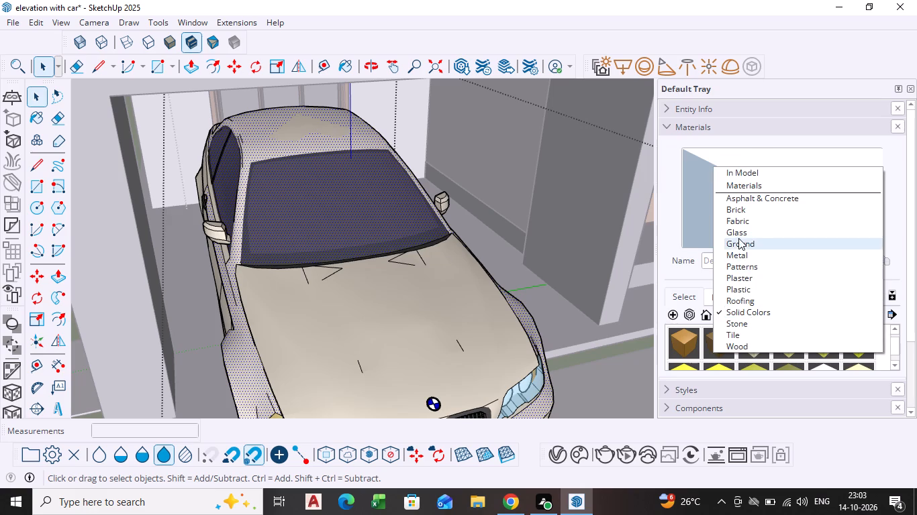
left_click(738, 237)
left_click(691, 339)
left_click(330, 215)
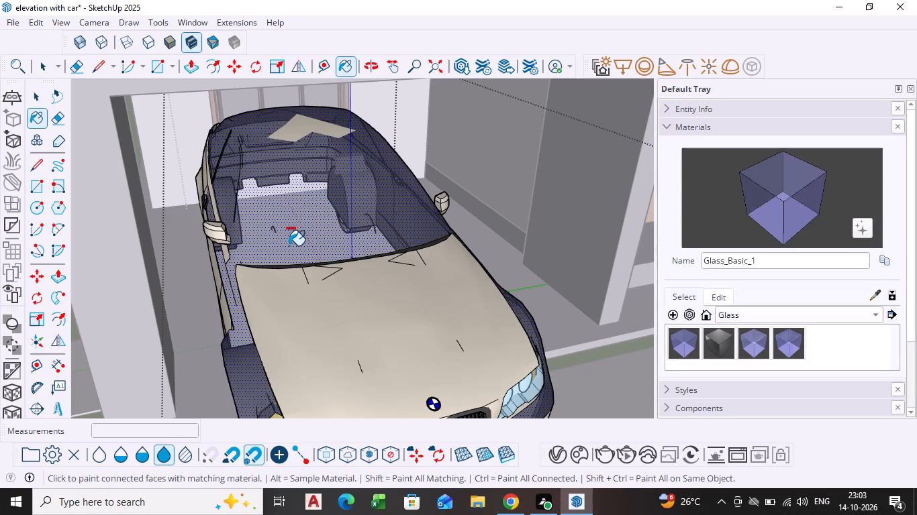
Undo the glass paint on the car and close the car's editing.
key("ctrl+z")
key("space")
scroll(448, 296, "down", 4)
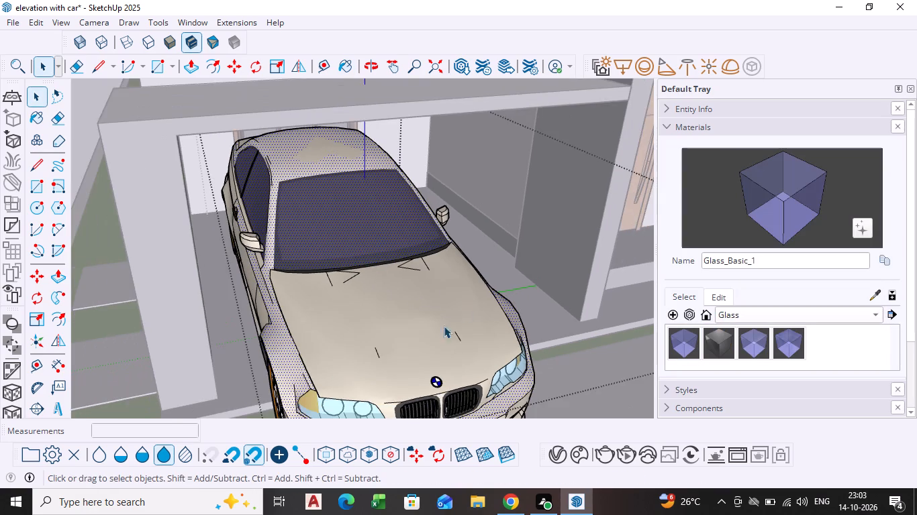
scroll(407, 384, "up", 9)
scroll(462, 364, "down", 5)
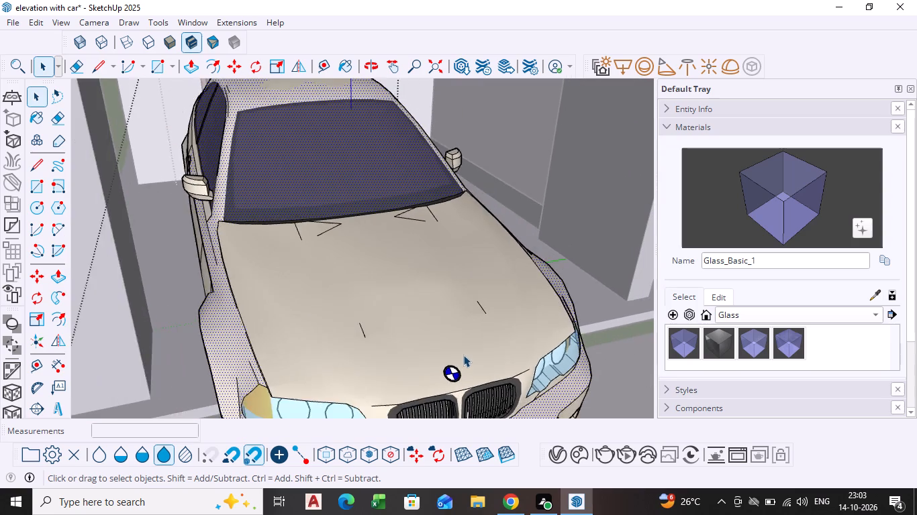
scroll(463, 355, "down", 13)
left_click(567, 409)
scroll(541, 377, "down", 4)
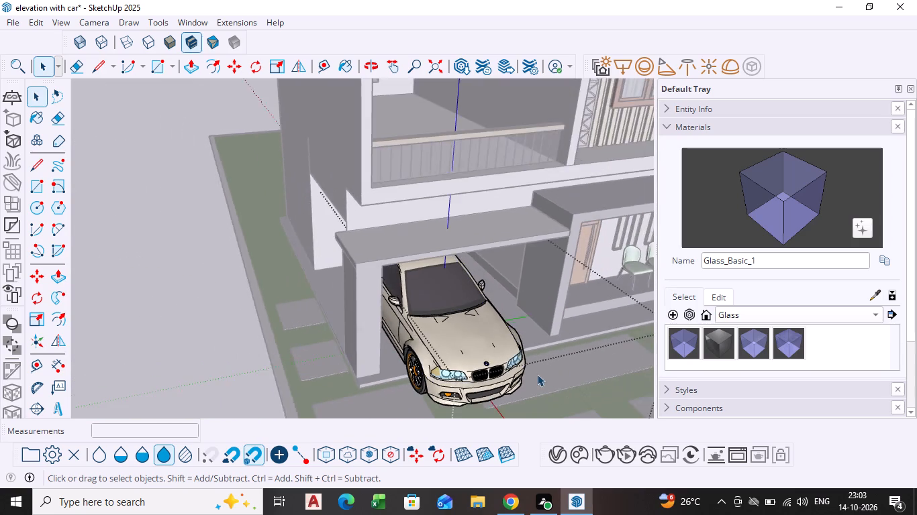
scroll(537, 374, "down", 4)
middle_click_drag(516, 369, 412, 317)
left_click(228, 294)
Examine the car's proportions and position in the carport against the whole front elevation.
scroll(436, 339, "down", 2)
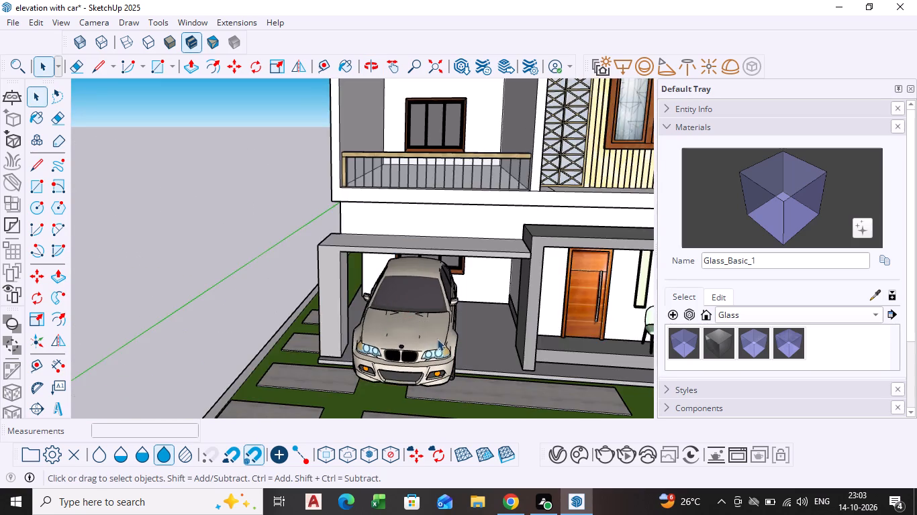
scroll(437, 339, "down", 2)
middle_click_drag(444, 339, 460, 299)
scroll(458, 327, "down", 4)
middle_click_drag(487, 312, 407, 300, "shift")
scroll(362, 312, "up", 9)
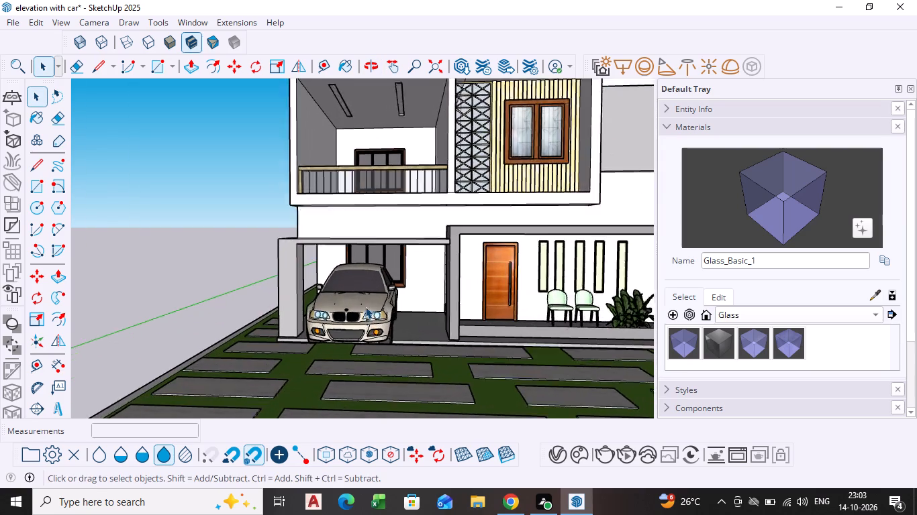
middle_click_drag(376, 304, 293, 334)
scroll(383, 305, "up", 10)
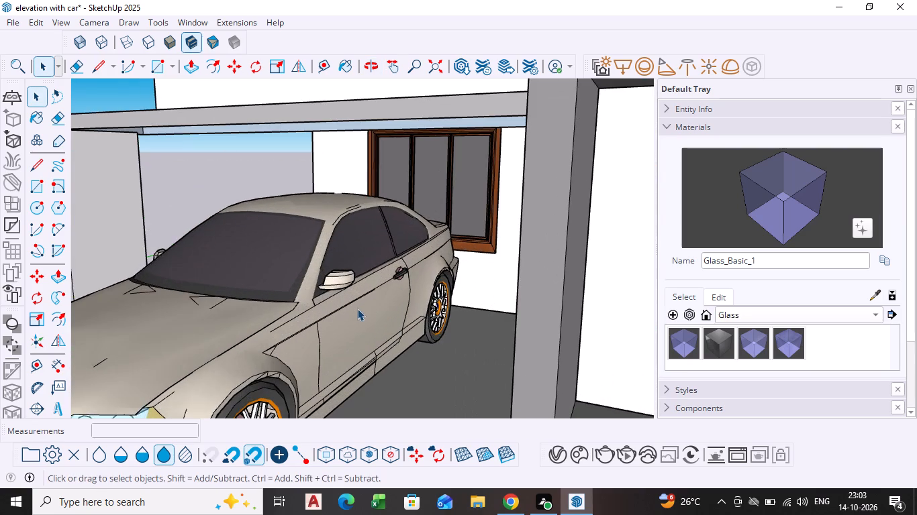
scroll(351, 309, "down", 12)
middle_click_drag(346, 312, 403, 307)
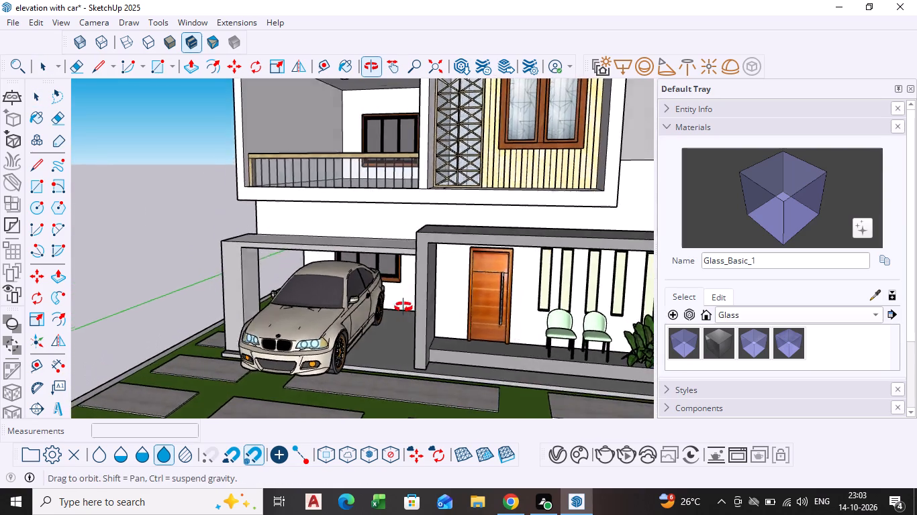
middle_click_drag(403, 307, 416, 306)
scroll(417, 306, "down", 9)
middle_click_drag(431, 306, 363, 329, "shift")
middle_click_drag(397, 346, 419, 327)
scroll(373, 327, "up", 3)
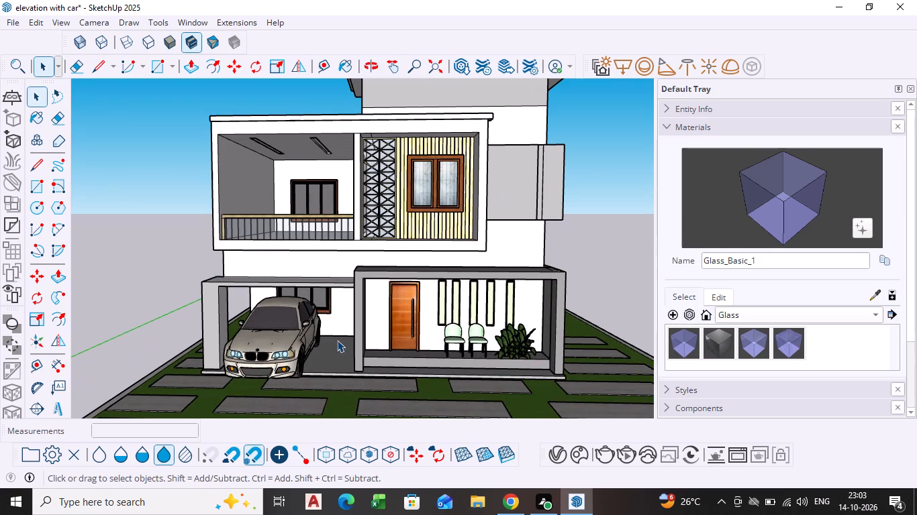
middle_click_drag(415, 355, 430, 355)
scroll(422, 293, "down", 1)
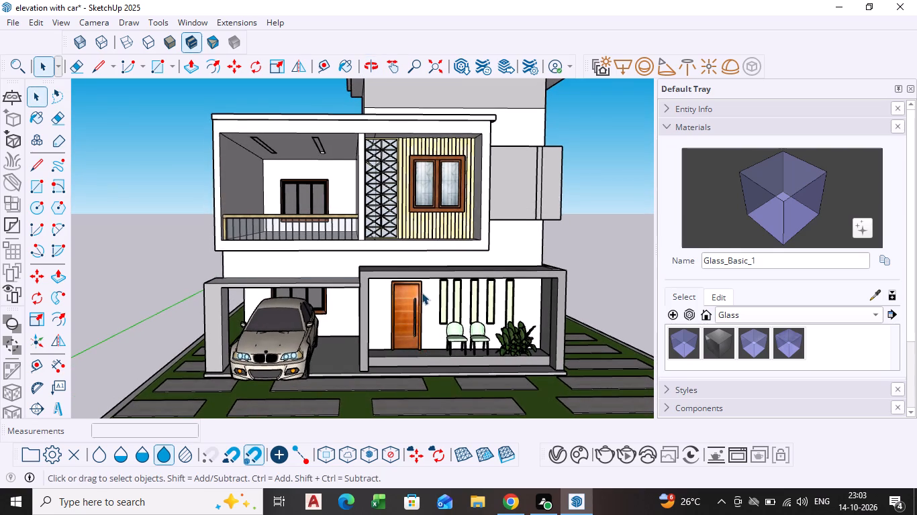
middle_click_drag(422, 292, 418, 335, "shift")
middle_click_drag(405, 334, 405, 304)
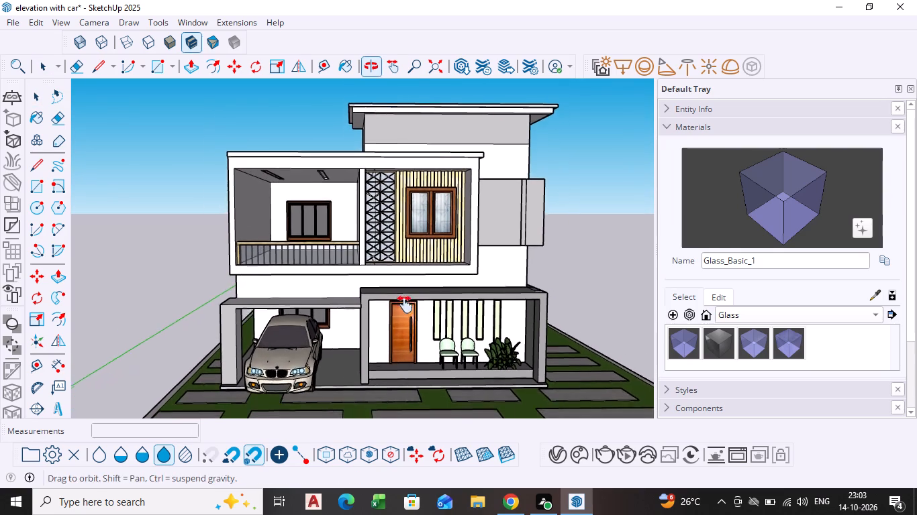
middle_click_drag(405, 304, 406, 288)
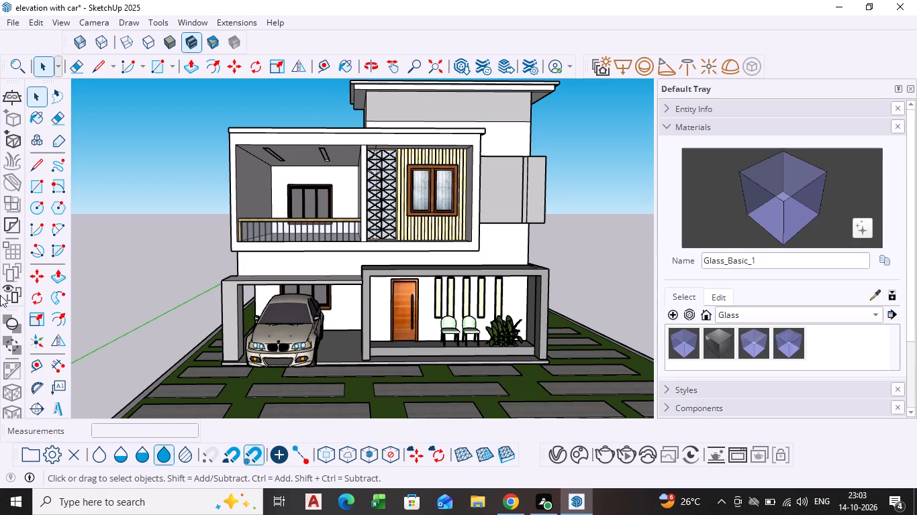
Scale the car wider along the green axis by a factor of about 1.14 and deselect it.
left_click(43, 318)
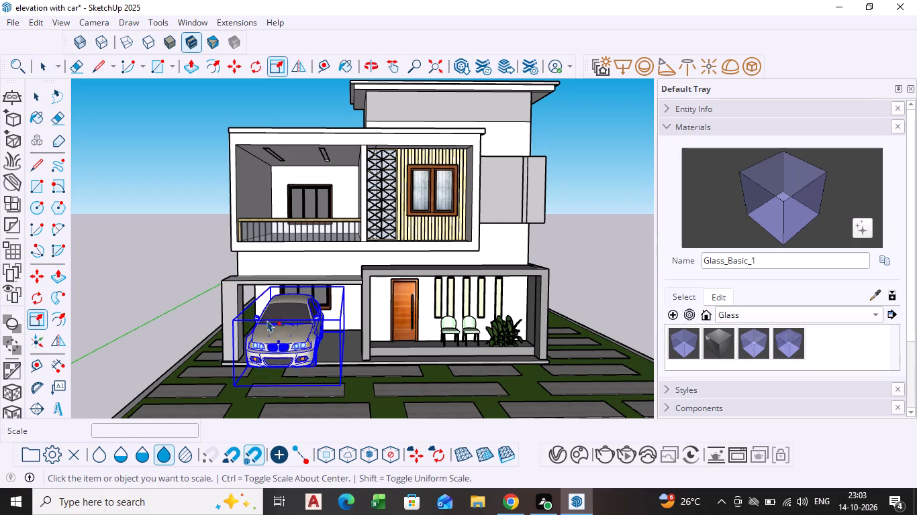
left_click(284, 329)
middle_click_drag(348, 331, 313, 337)
scroll(334, 336, "up", 3)
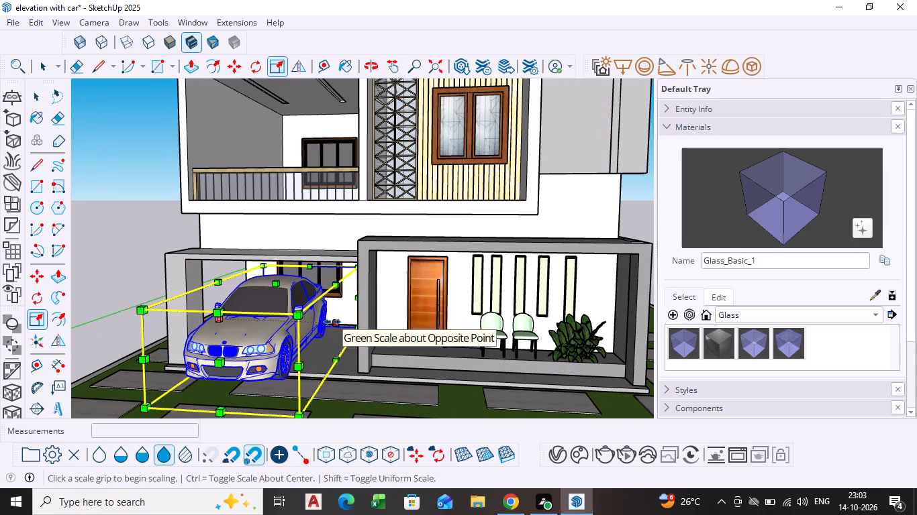
left_click(332, 322)
left_click(353, 325)
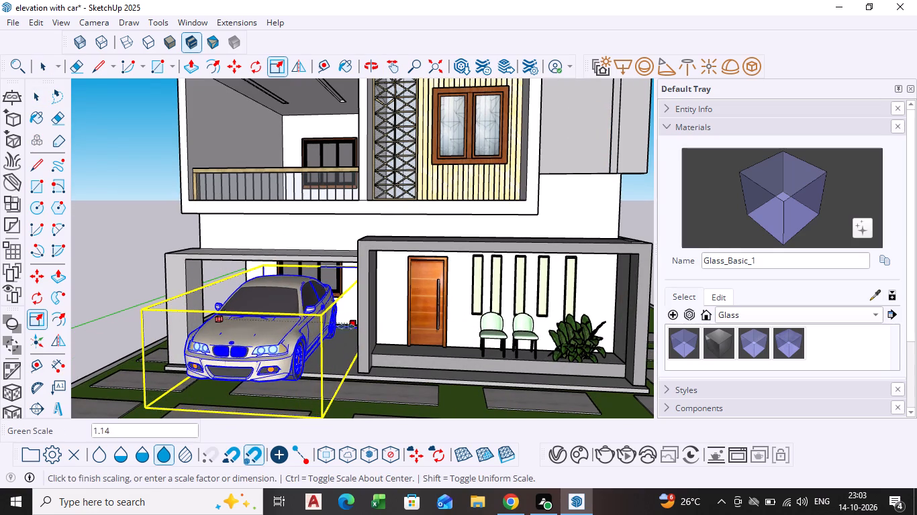
left_click(138, 205)
key("space")
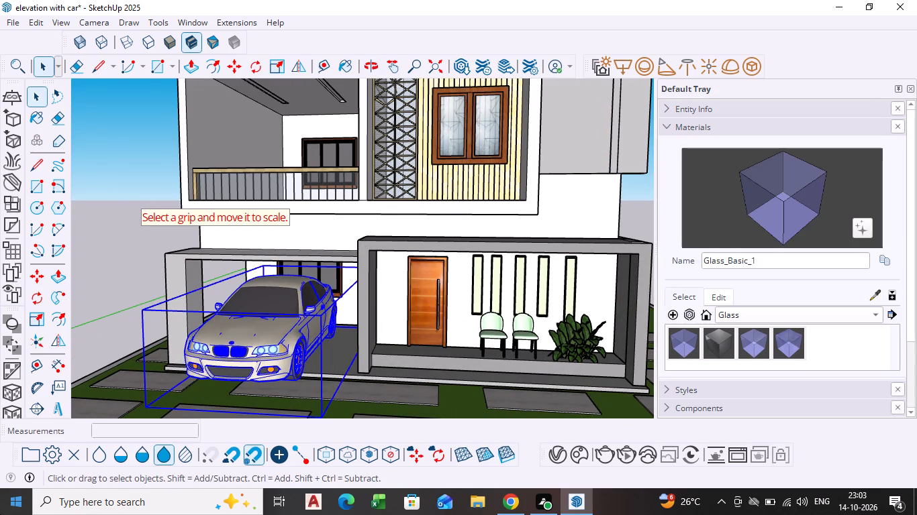
left_click(126, 176)
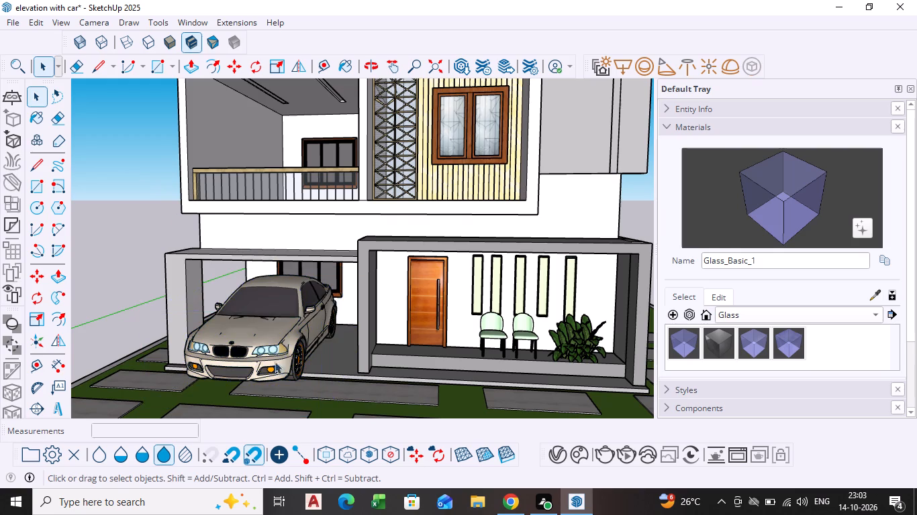
Examine the widened car in the carport and the first-floor balcony railing up close.
scroll(265, 380, "down", 1)
middle_click_drag(265, 381, 339, 390)
middle_click_drag(455, 395, 454, 394)
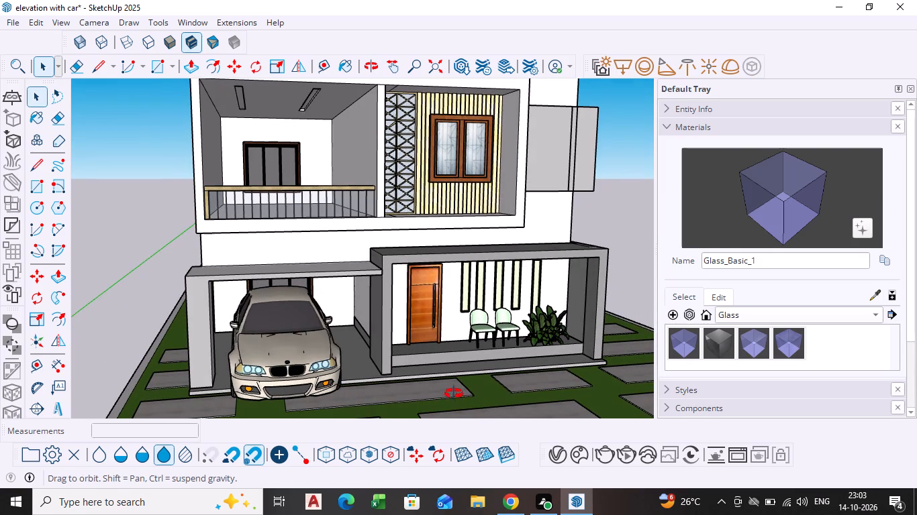
middle_click_drag(454, 394, 365, 386)
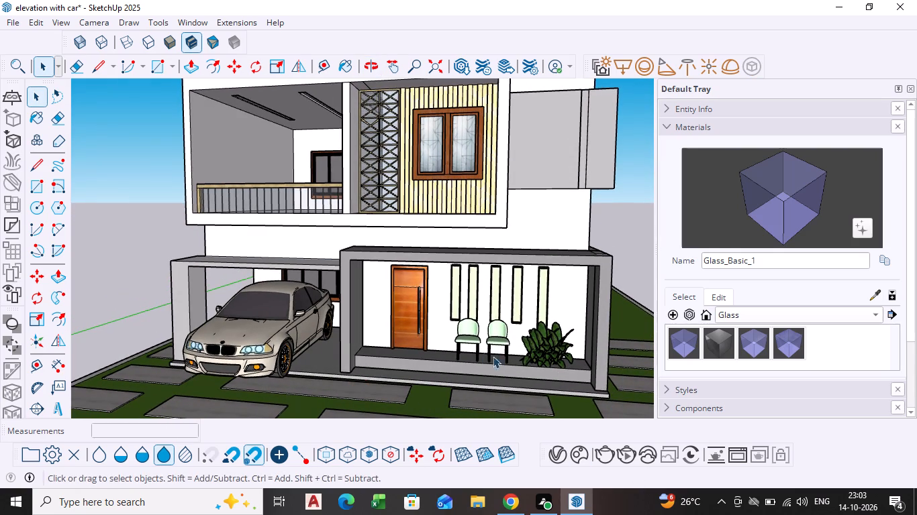
scroll(180, 214, "up", 7)
middle_click_drag(223, 214, 262, 261)
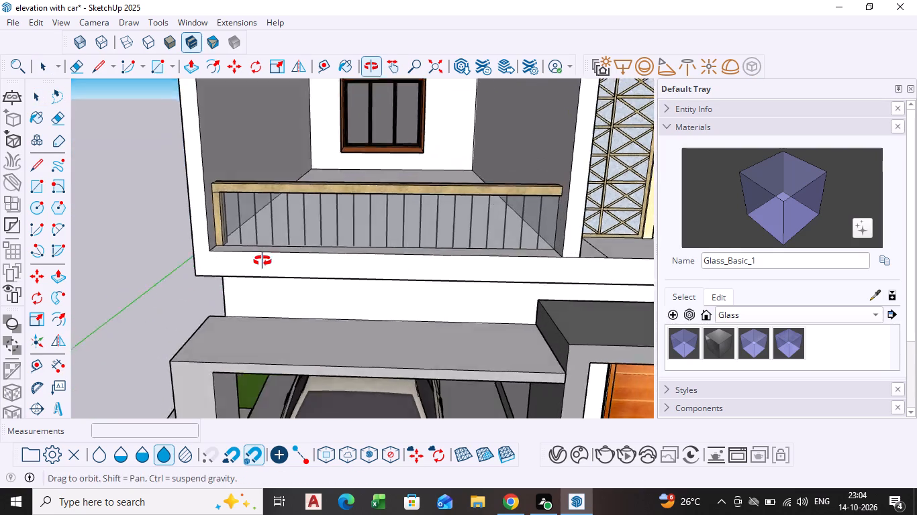
middle_click_drag(262, 261, 271, 266)
scroll(353, 268, "up", 8)
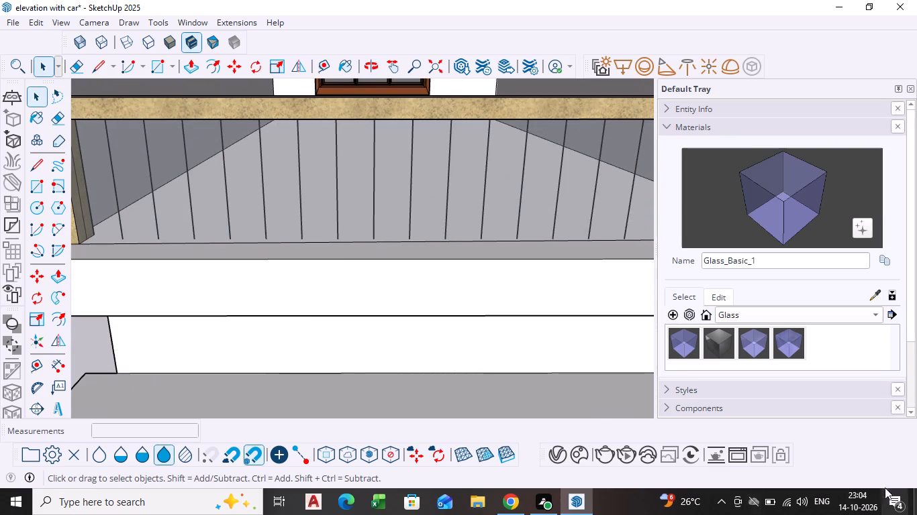
Browse the materials already used in the model and pick the botom leaf material for viewing.
left_click(812, 311)
left_click(765, 244)
left_click(760, 312)
left_click(750, 315)
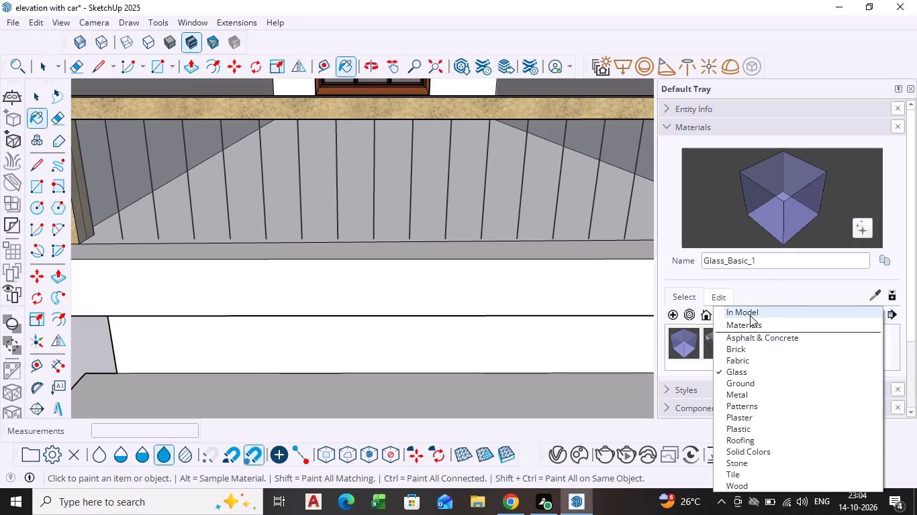
scroll(740, 337, "down", 3)
scroll(792, 337, "up", 2)
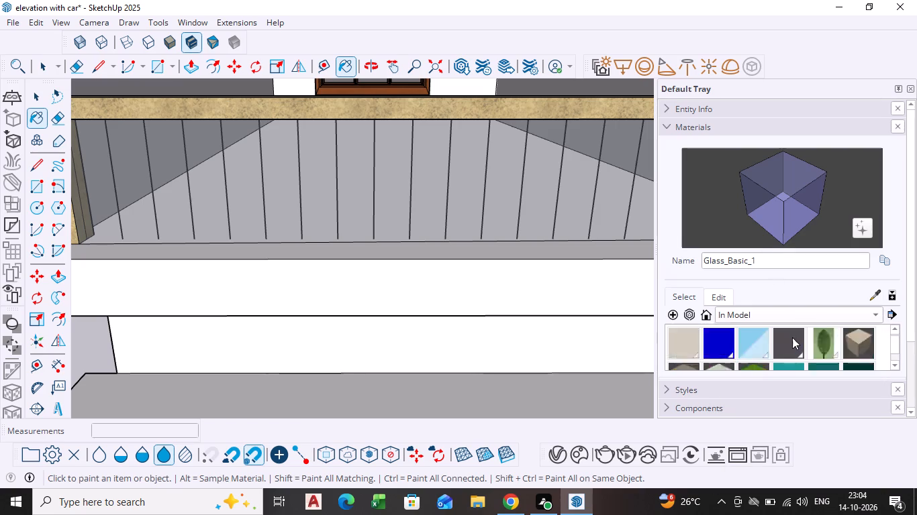
scroll(825, 352, "down", 1)
left_click(825, 351)
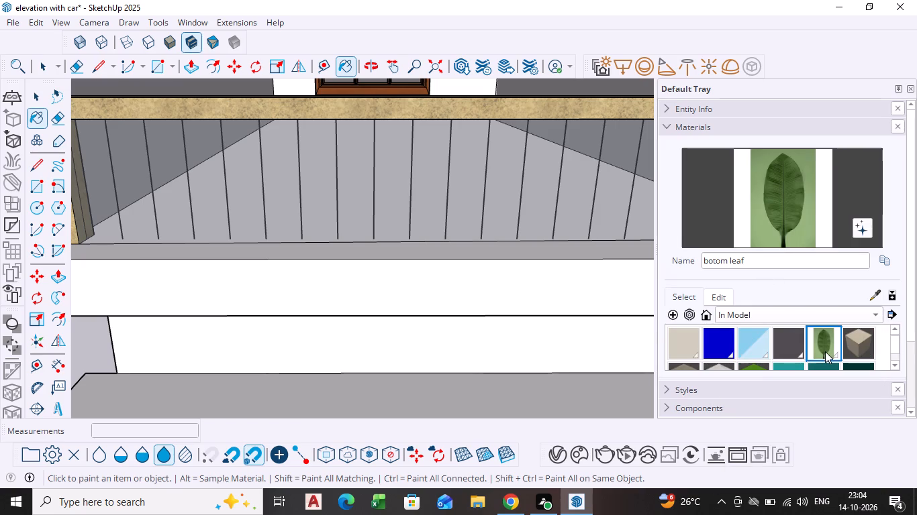
scroll(825, 351, "down", 2)
scroll(825, 351, "up", 7)
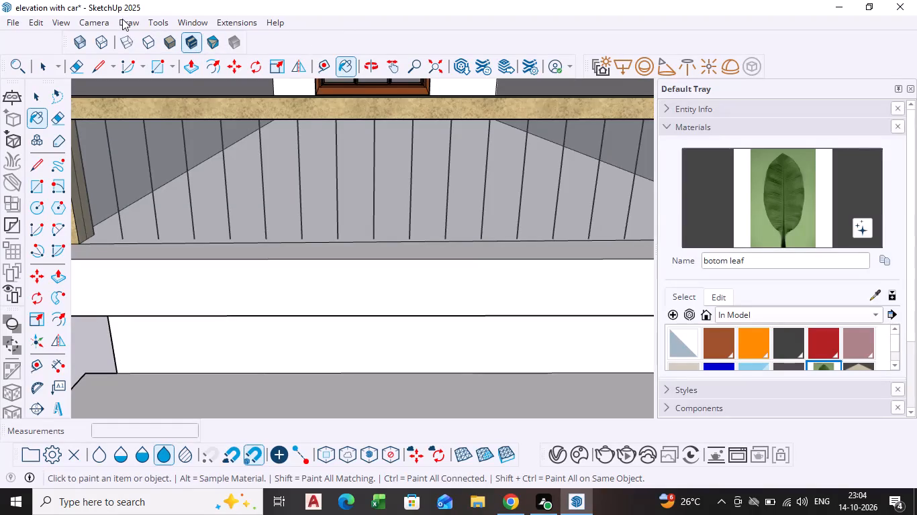
Open 3D Warehouse and replace the previous search with a model search for GRASS.
left_click(193, 17)
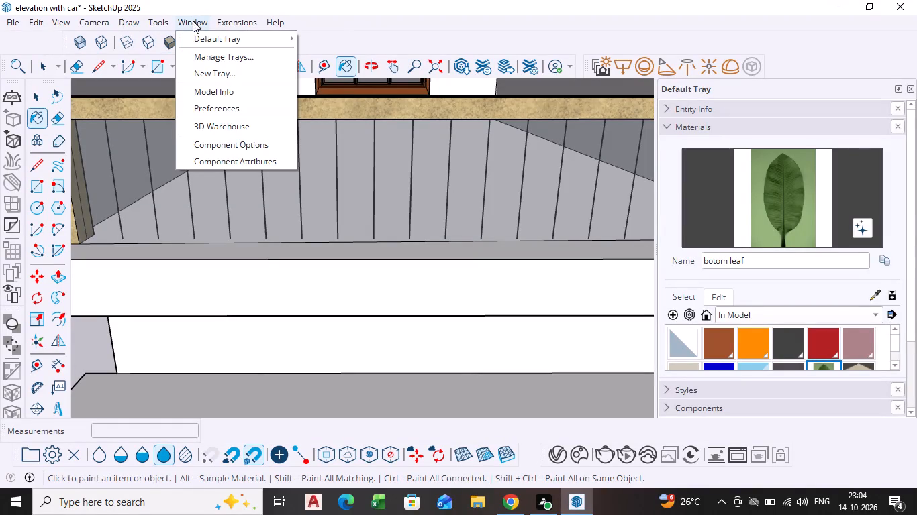
left_click(224, 122)
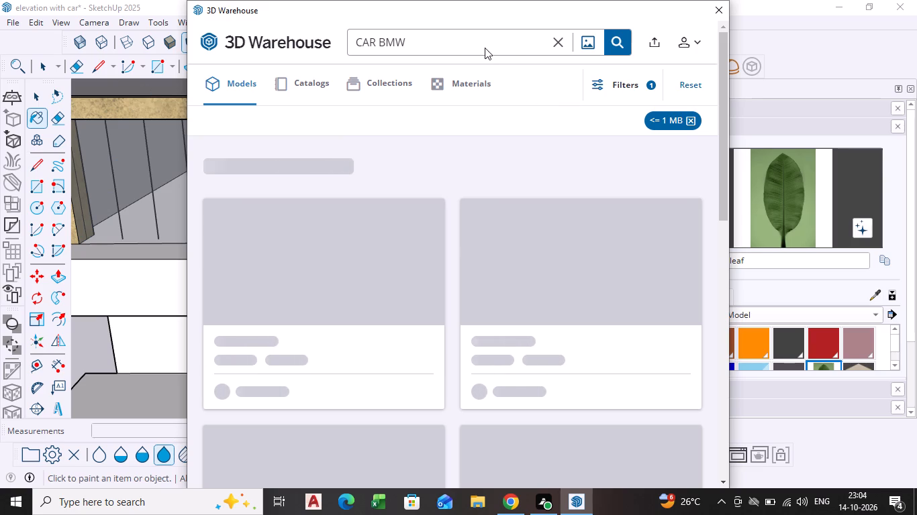
left_click(485, 48)
left_click(485, 47)
left_click(471, 42)
left_click(444, 45)
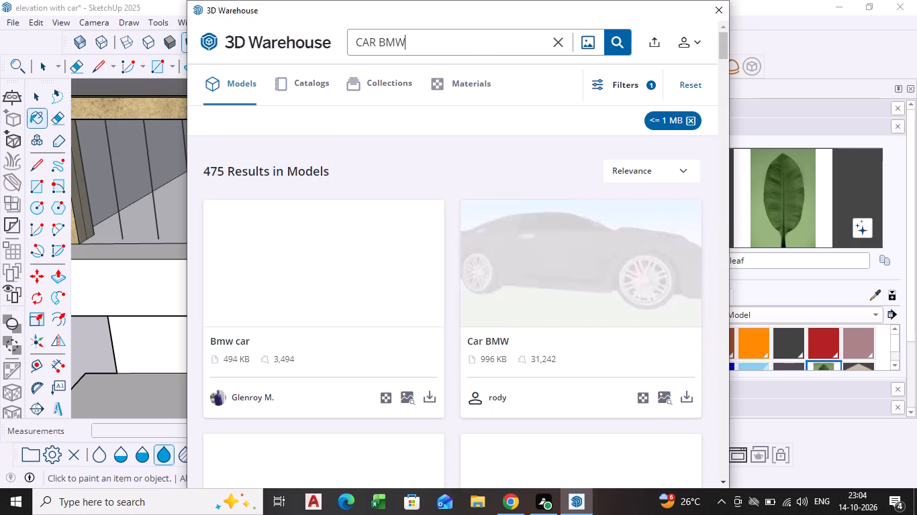
key("BackSpace")
key("BackSpace")
key("BackSpace")
key("BackSpace")
key("BackSpace")
key("BackSpace")
key("BackSpace")
key("BackSpace")
key("BackSpace")
key("BackSpace")
key("BackSpace")
key("BackSpace")
key("BackSpace")
key("BackSpace")
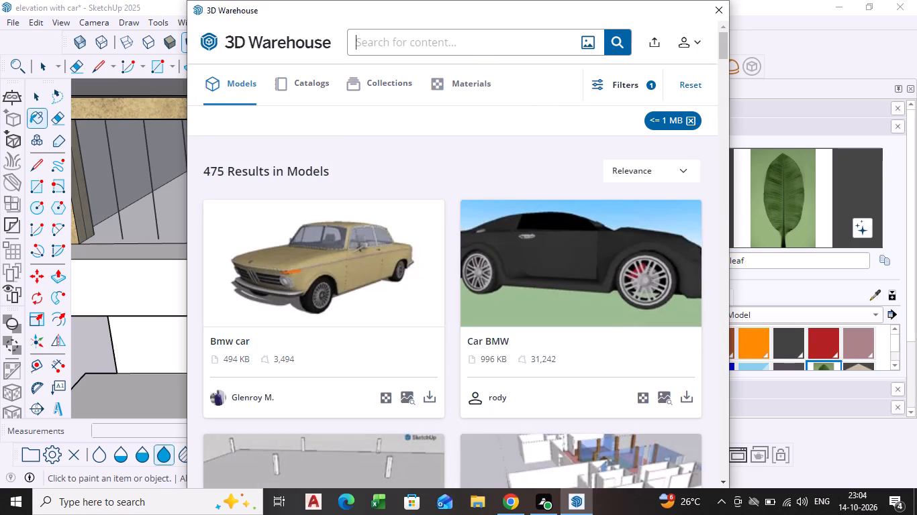
key("g")
key("r")
key("a")
key("s")
key("s")
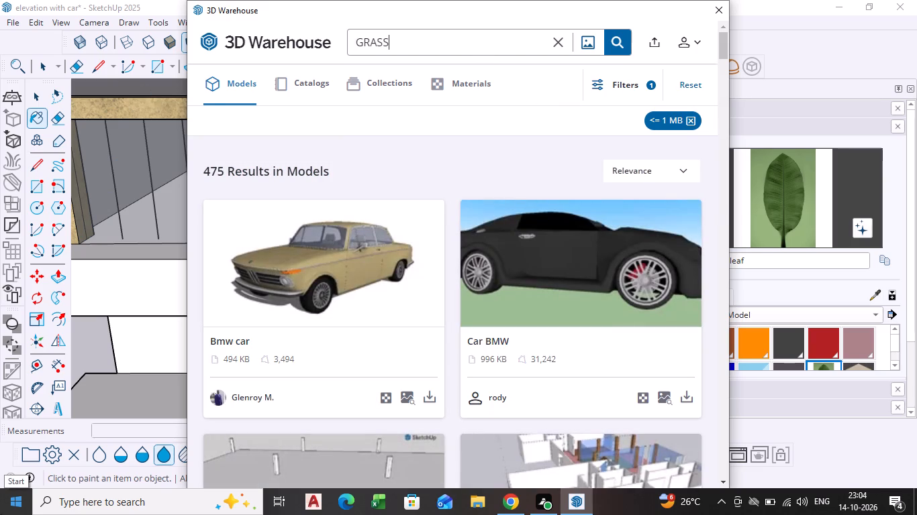
key("Return")
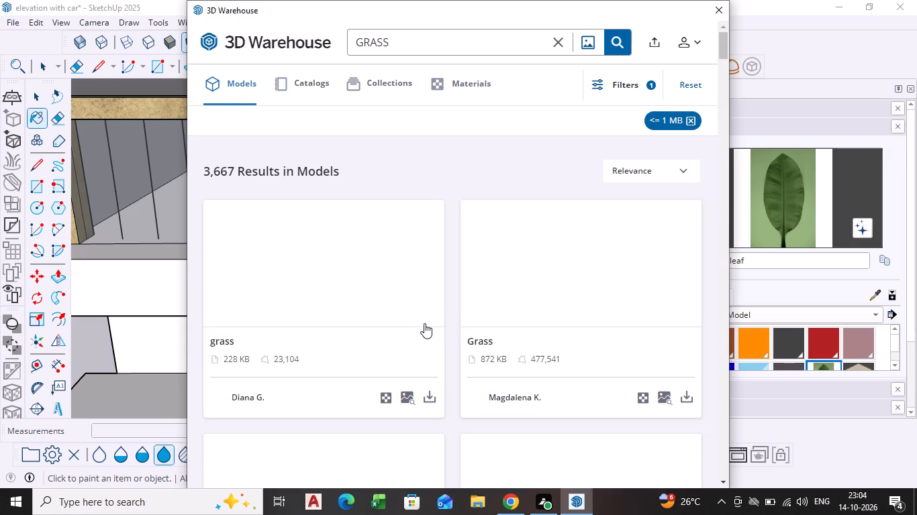
Look through the grass models for one suited to the house elevation.
scroll(538, 327, "down", 2)
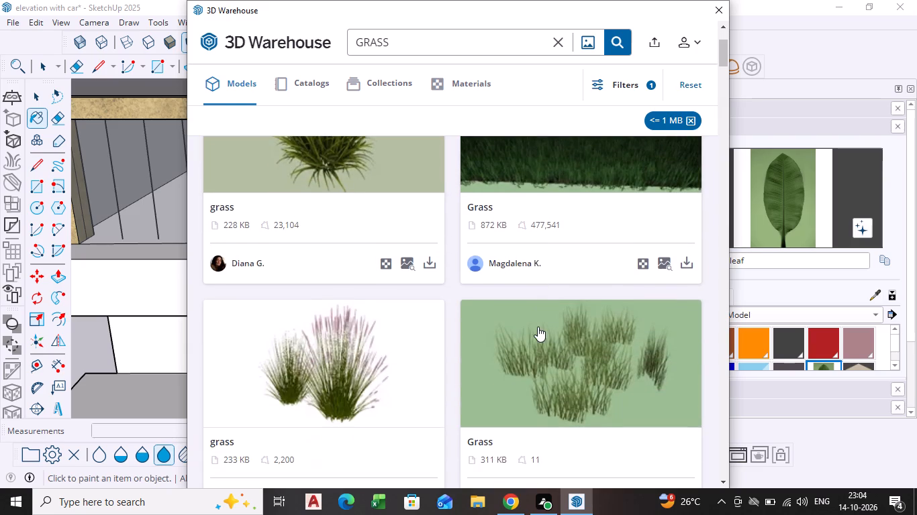
scroll(538, 327, "down", 7)
scroll(555, 320, "up", 2)
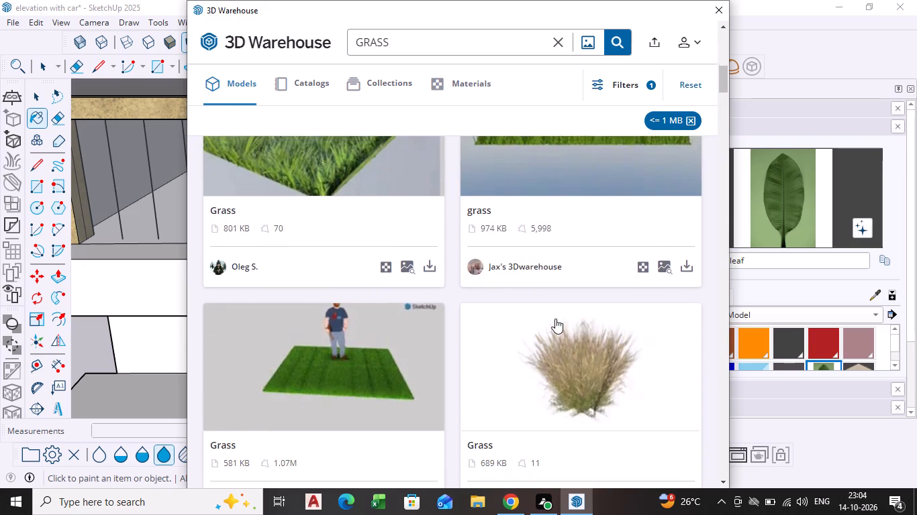
scroll(569, 388, "down", 7)
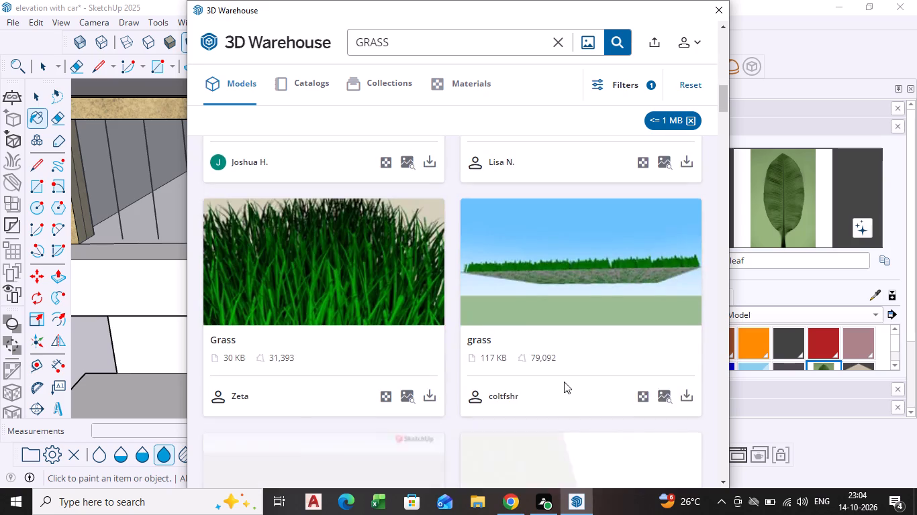
Compare the grass models in the search results to find one suited to the house elevation.
scroll(564, 382, "down", 12)
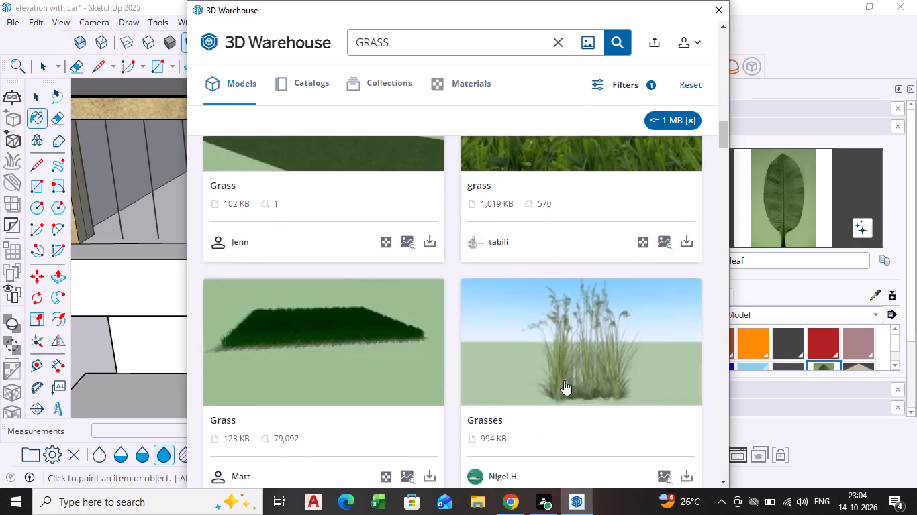
scroll(564, 380, "down", 9)
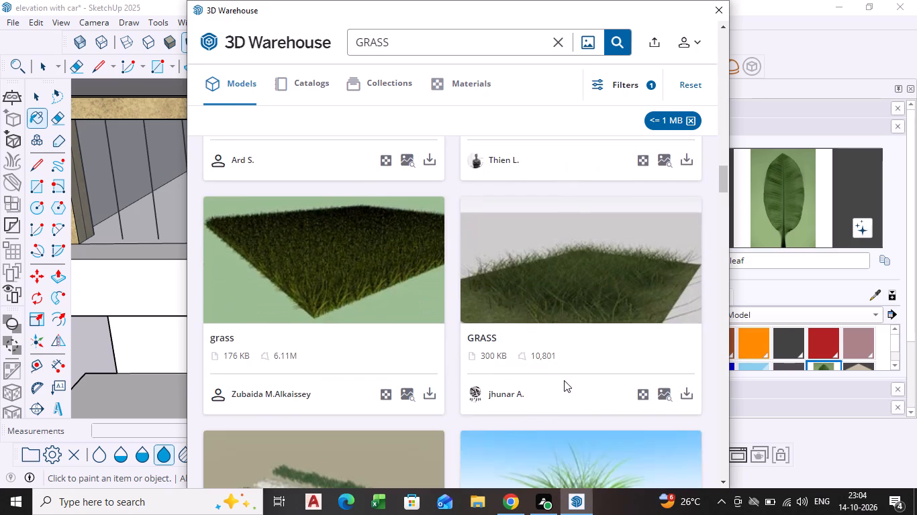
scroll(564, 380, "down", 4)
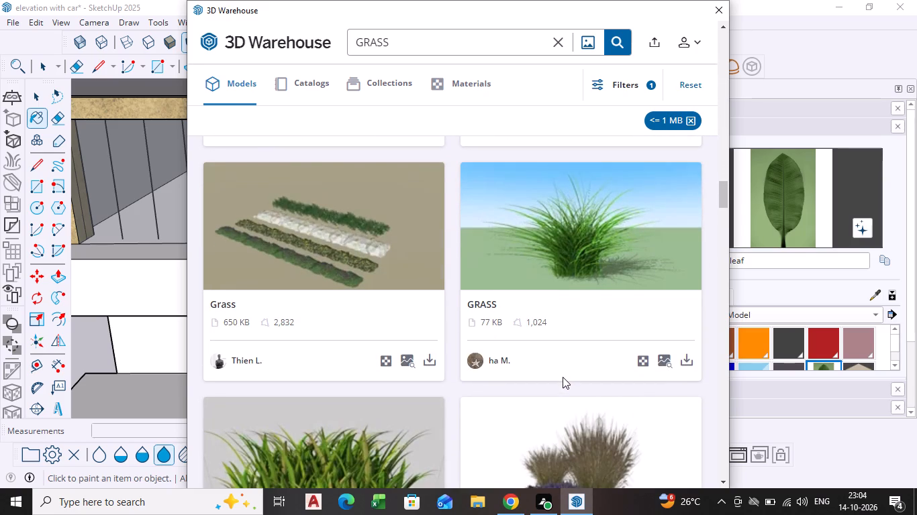
scroll(563, 377, "down", 6)
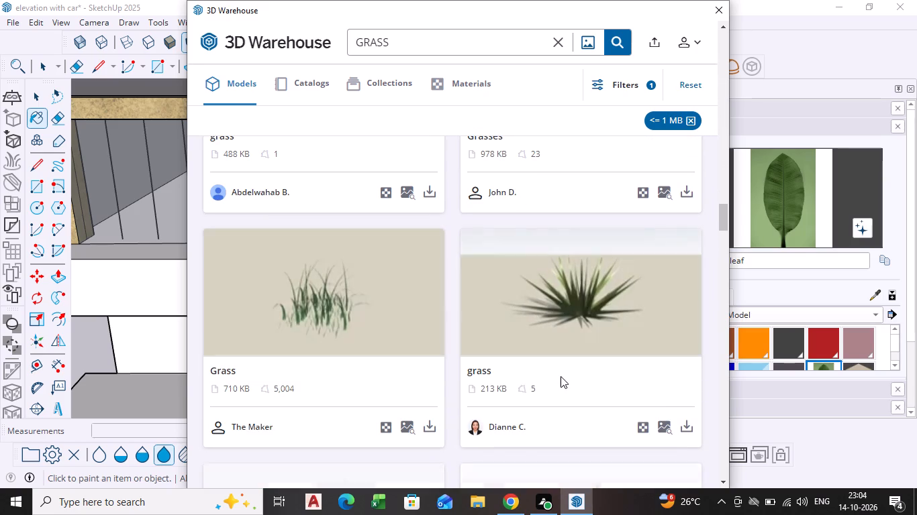
scroll(557, 376, "down", 6)
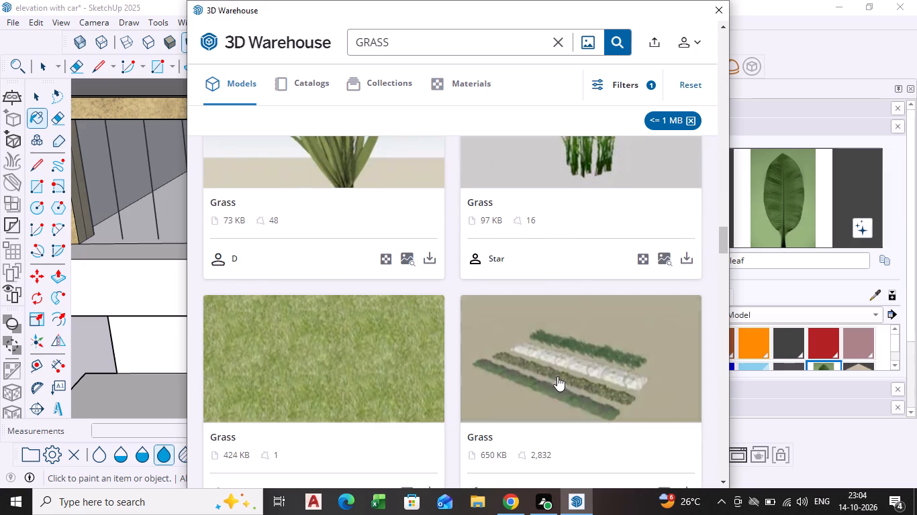
scroll(557, 376, "up", 20)
scroll(557, 376, "up", 2)
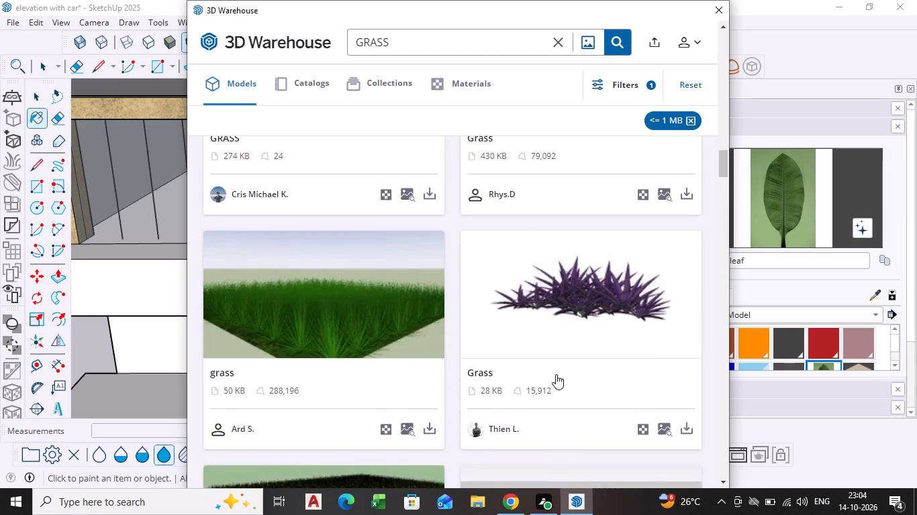
scroll(556, 374, "up", 16)
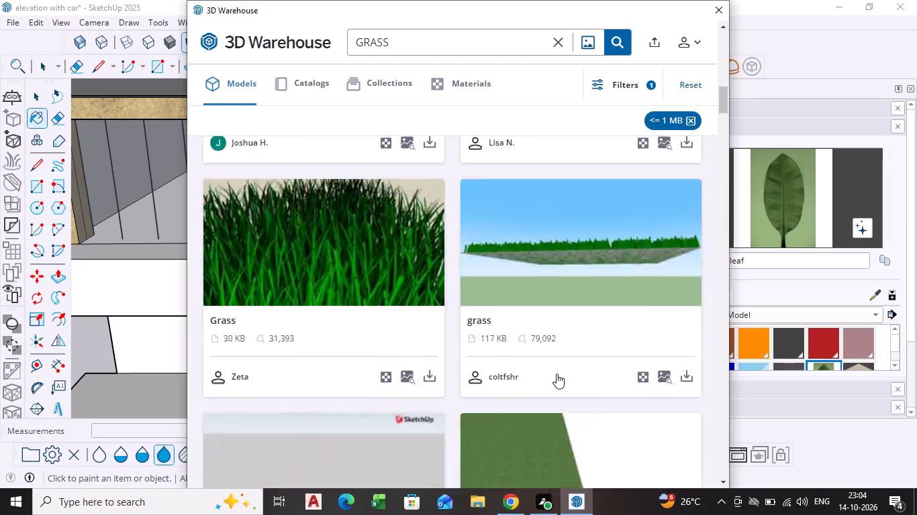
scroll(557, 374, "up", 9)
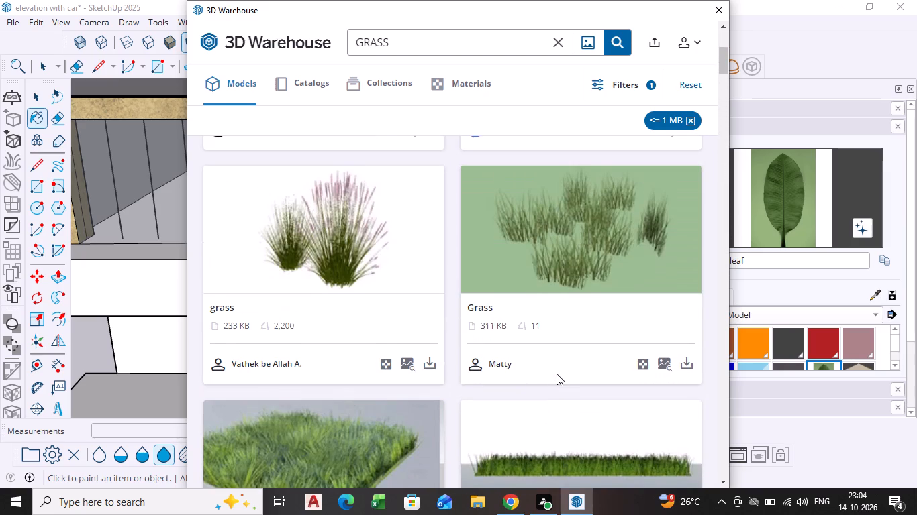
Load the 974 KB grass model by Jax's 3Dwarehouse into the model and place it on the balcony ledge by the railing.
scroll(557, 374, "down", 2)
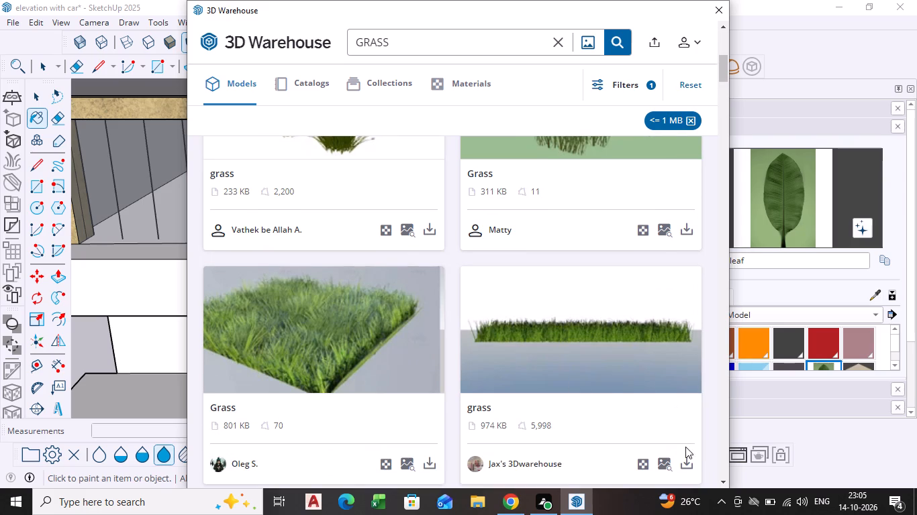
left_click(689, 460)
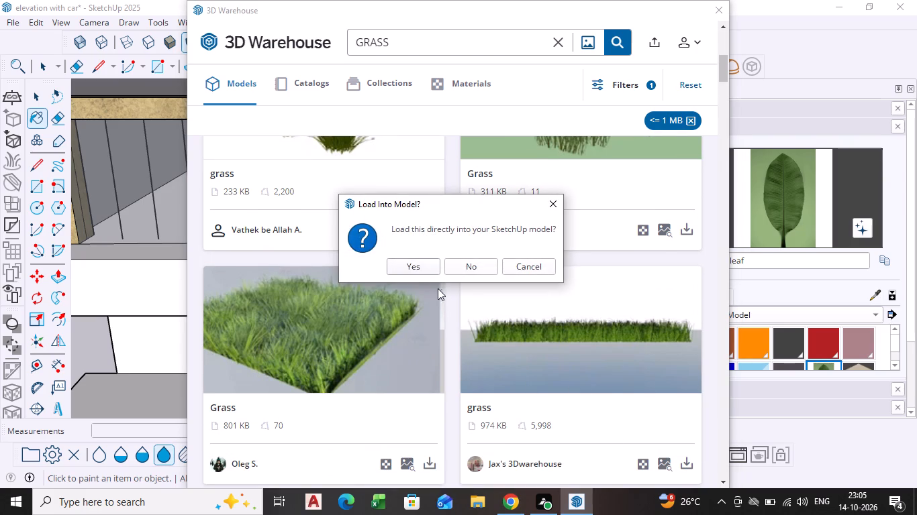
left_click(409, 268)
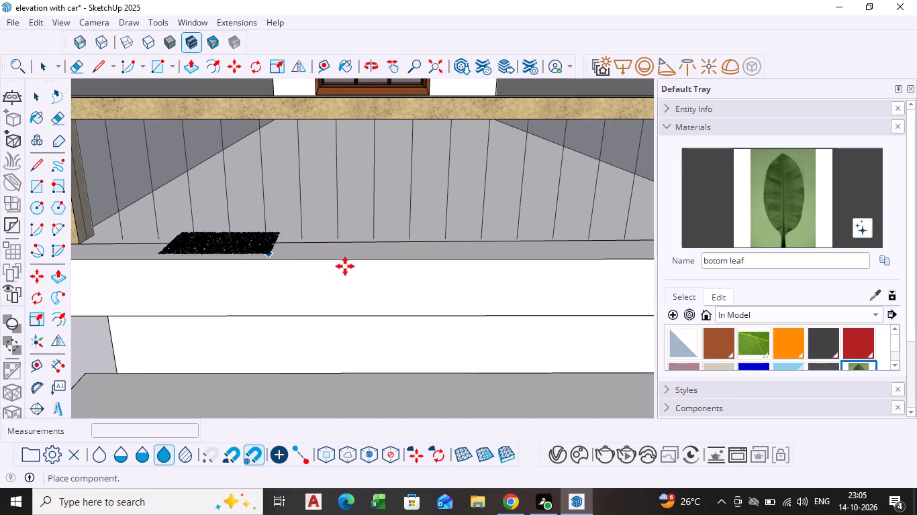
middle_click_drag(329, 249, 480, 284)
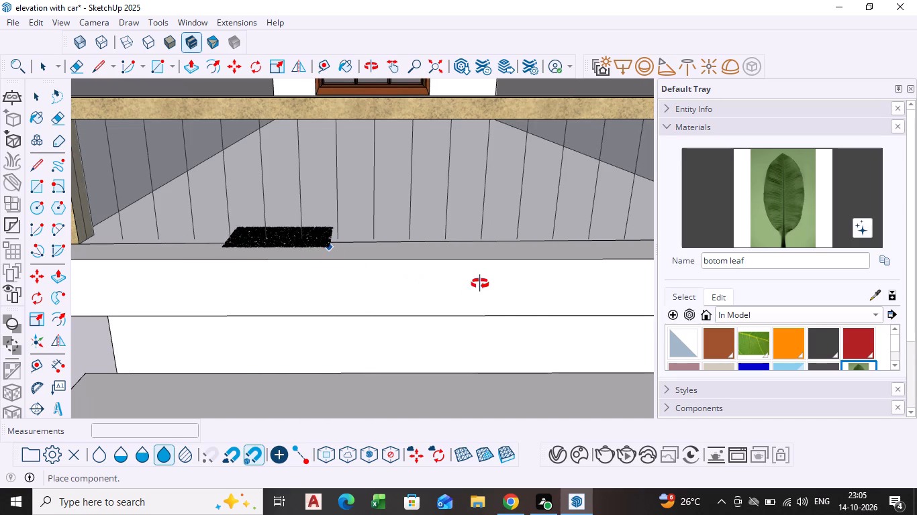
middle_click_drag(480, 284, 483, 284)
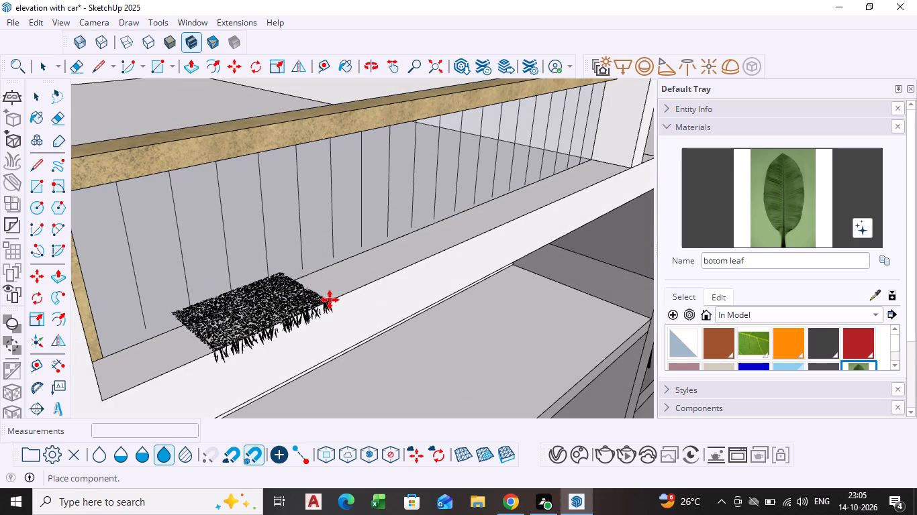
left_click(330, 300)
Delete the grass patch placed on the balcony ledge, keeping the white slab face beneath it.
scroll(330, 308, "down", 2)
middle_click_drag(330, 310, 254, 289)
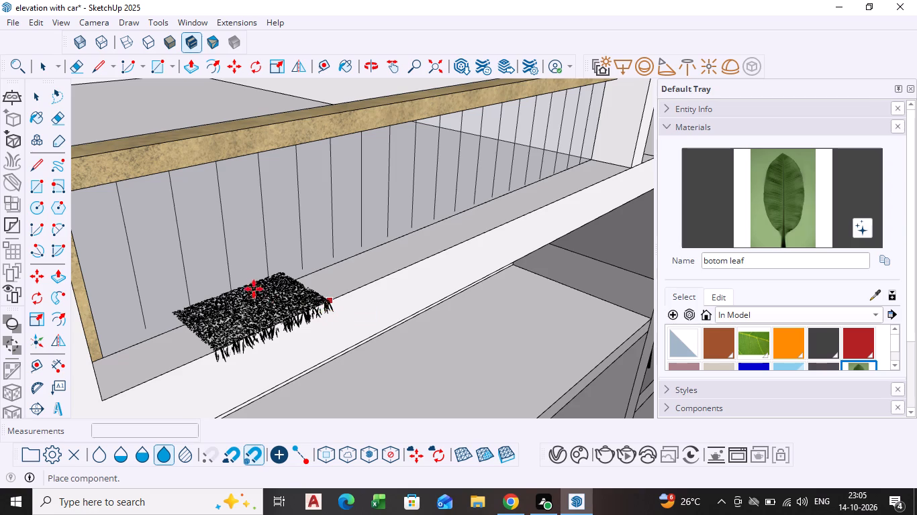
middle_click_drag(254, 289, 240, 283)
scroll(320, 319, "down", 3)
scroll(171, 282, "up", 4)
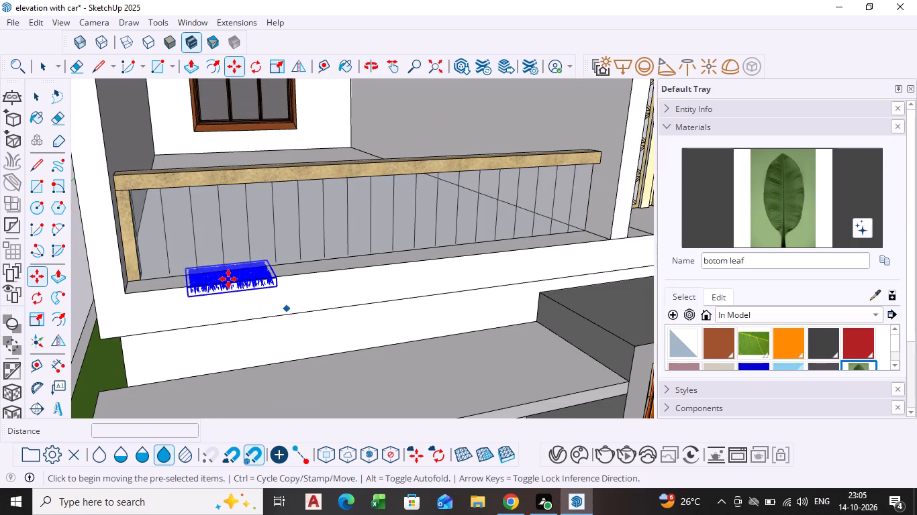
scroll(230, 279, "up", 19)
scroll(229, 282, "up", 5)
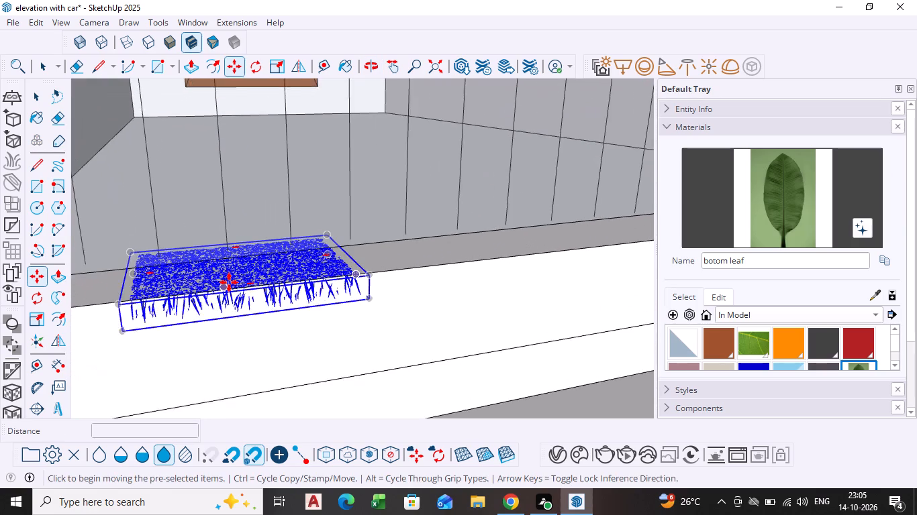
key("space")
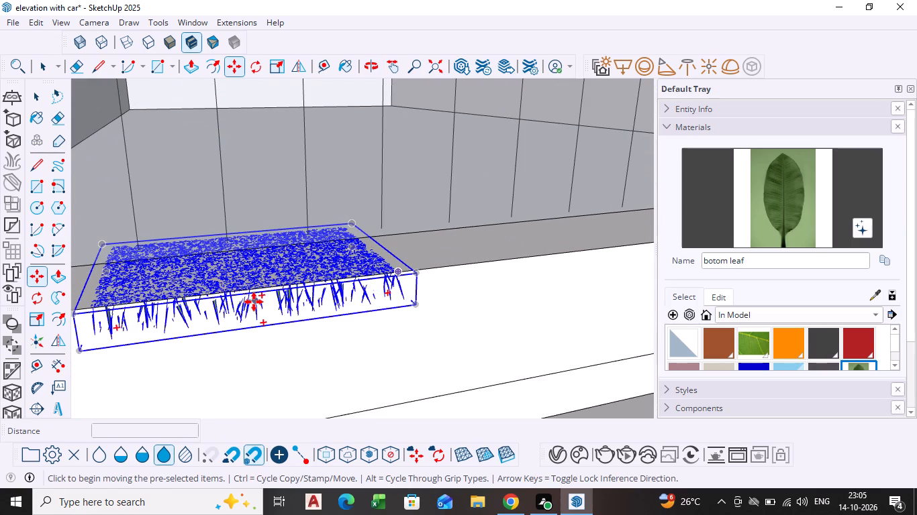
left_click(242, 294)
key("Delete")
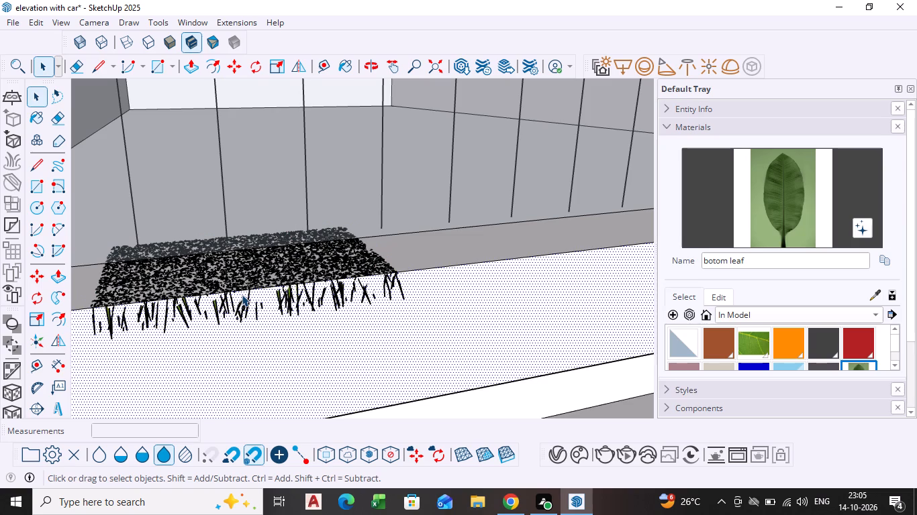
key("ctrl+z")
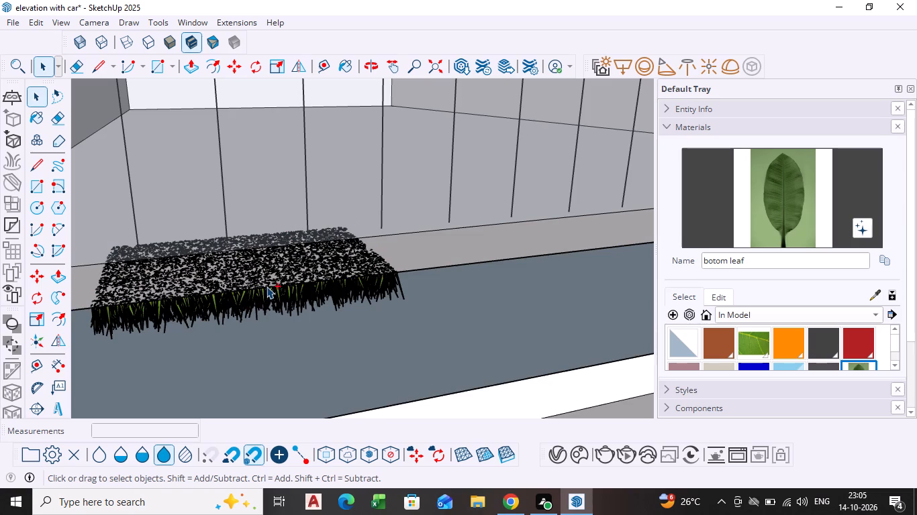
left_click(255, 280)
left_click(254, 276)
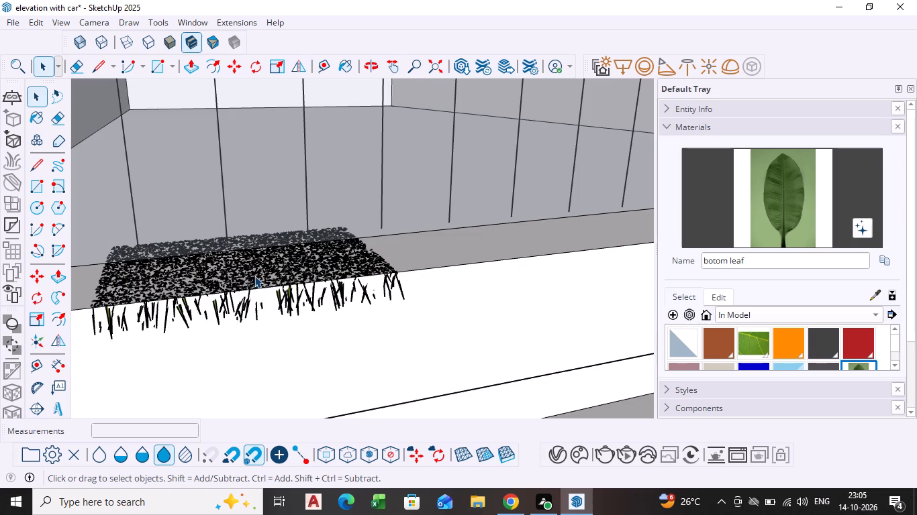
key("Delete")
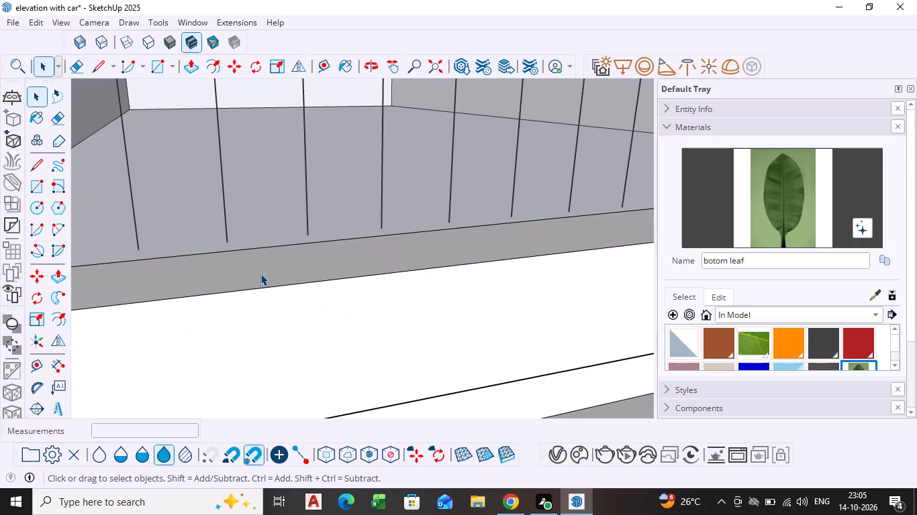
Bring the whole house front into view, reopen 3D Warehouse and search the models for COCONUT TREES.
scroll(260, 274, "down", 20)
scroll(260, 274, "down", 2)
middle_click_drag(450, 319, 320, 296)
scroll(320, 296, "down", 10)
middle_click_drag(359, 335, 407, 327)
scroll(359, 335, "down", 1)
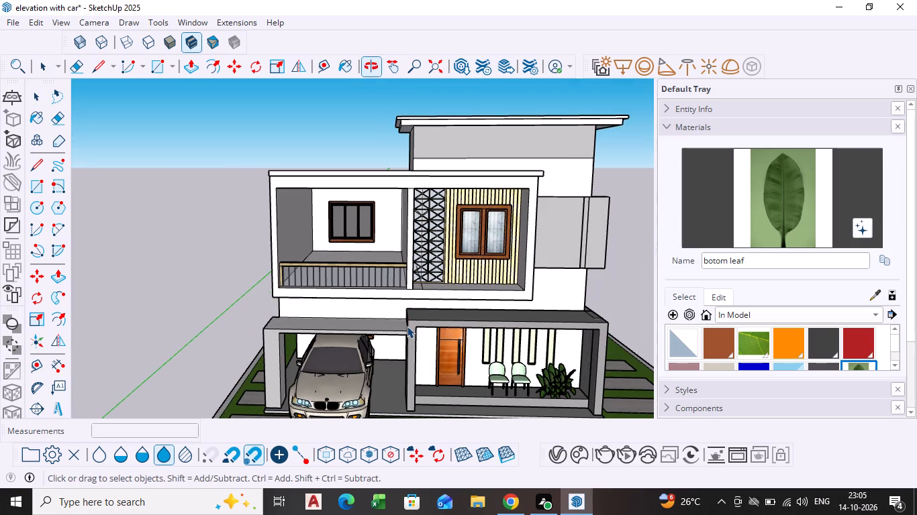
left_click(177, 19)
left_click(211, 123)
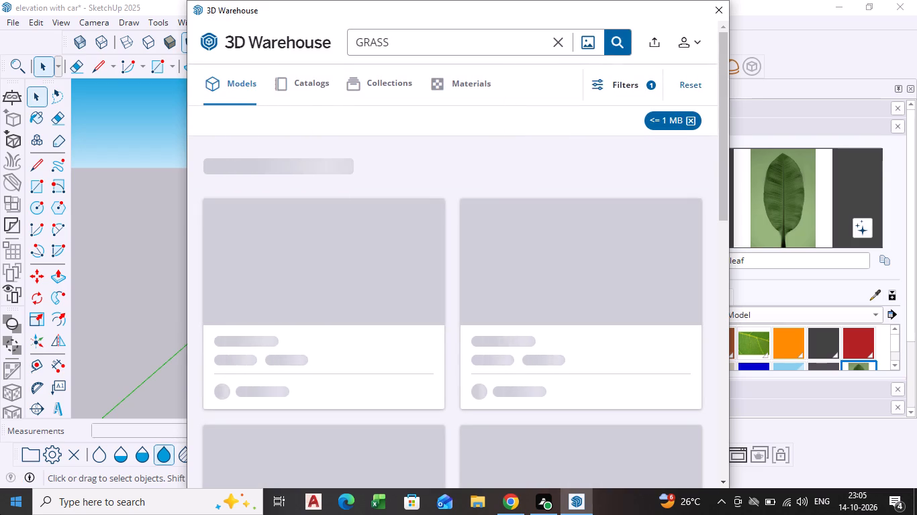
left_click(393, 54)
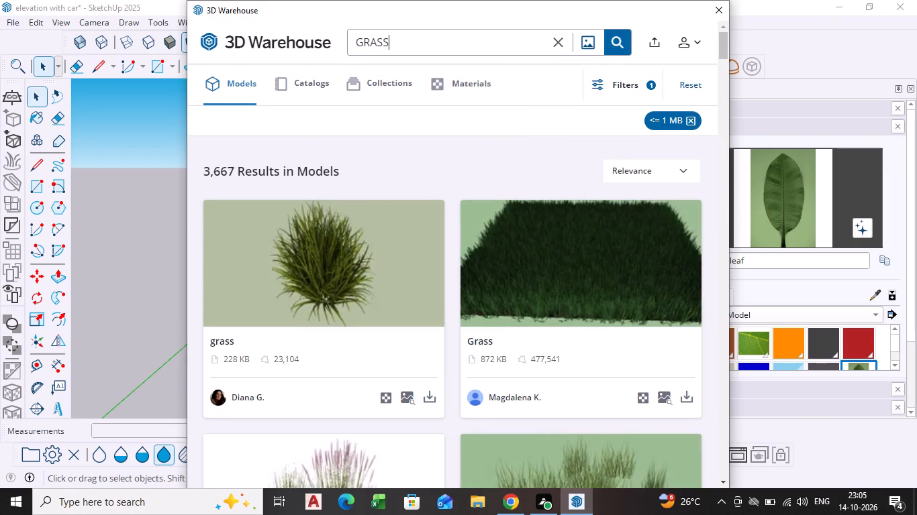
key("BackSpace")
key("BackSpace")
key("BackSpace")
key("BackSpace")
key("BackSpace")
key("BackSpace")
key("BackSpace")
key("BackSpace")
key("BackSpace")
key("BackSpace")
key("BackSpace")
key("BackSpace")
key("c")
key("o")
key("c")
key("o")
key("n")
key("u")
key("t")
key("space")
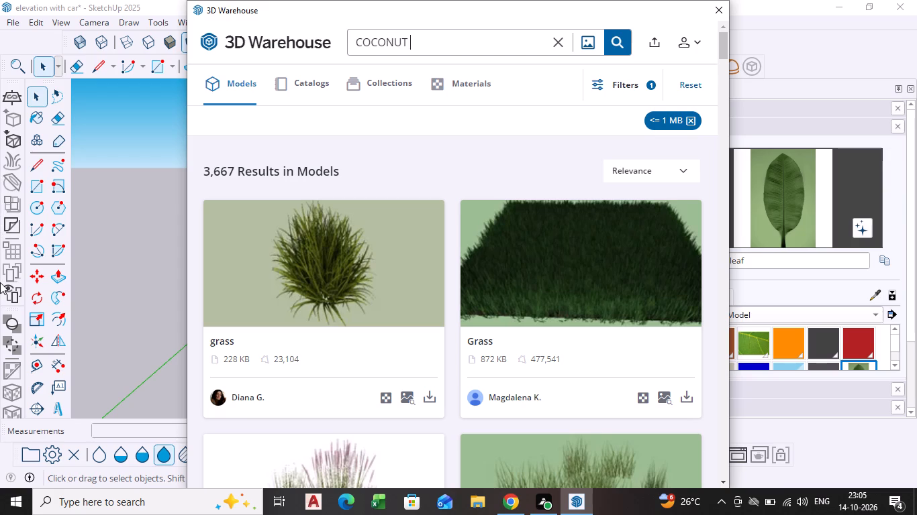
type("TREES")
key("BackSpace")
key("BackSpace")
type("ES")
key("Return")
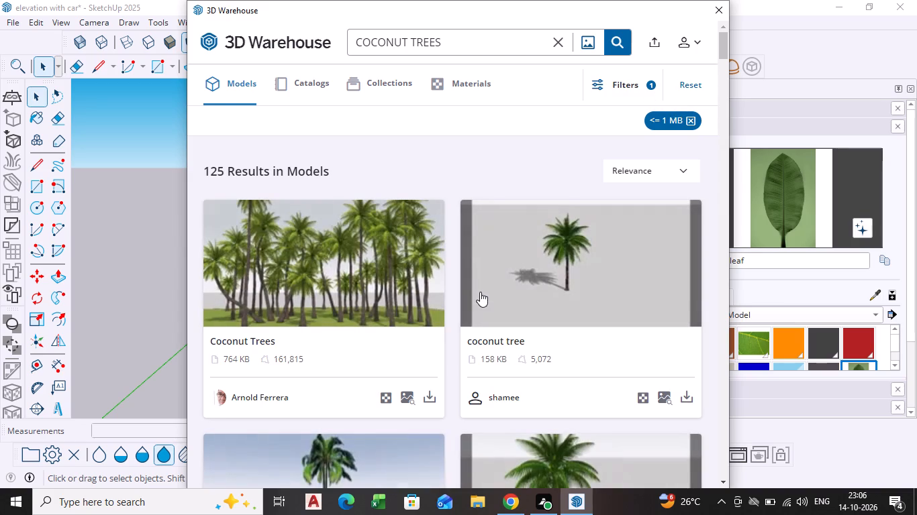
Skim the coconut tree models and change the model search to COCONUT TREE WITH TREES.
scroll(454, 312, "down", 5)
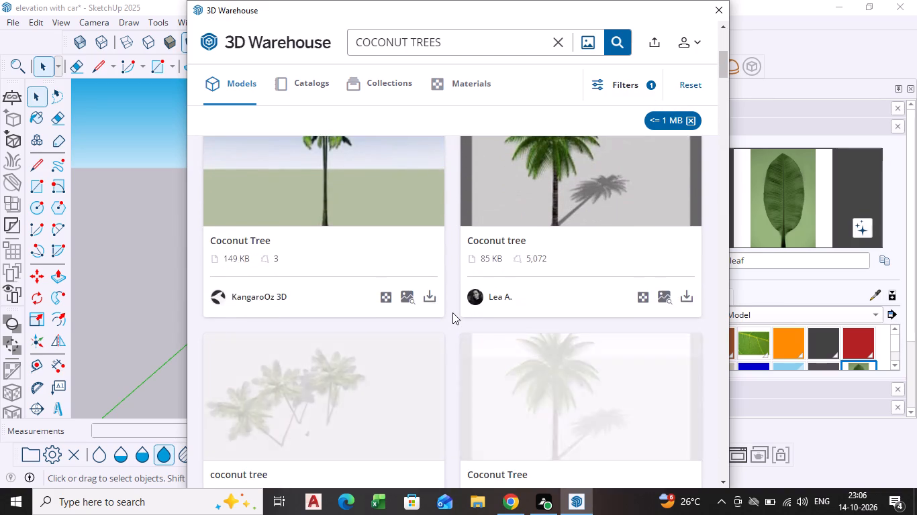
scroll(452, 312, "down", 3)
scroll(450, 312, "up", 10)
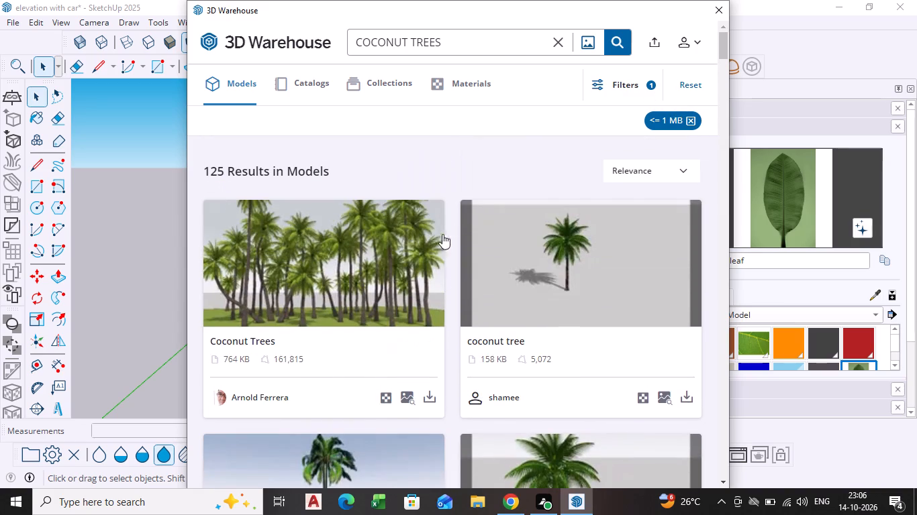
scroll(442, 234, "up", 2)
left_click(462, 45)
key("BackSpace")
key("space")
key("w")
key("i")
key("t")
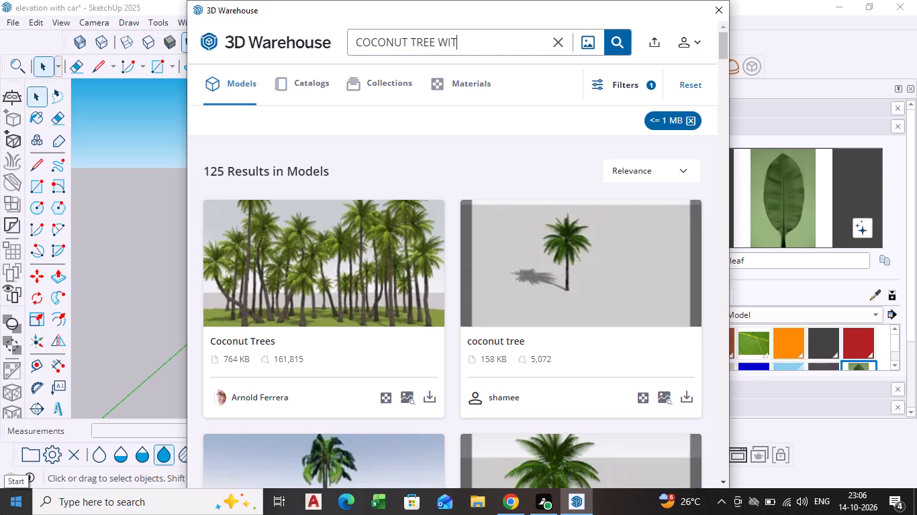
key("h")
key("space")
key("t")
key("r")
key("e")
key("e")
key("s")
key("Return")
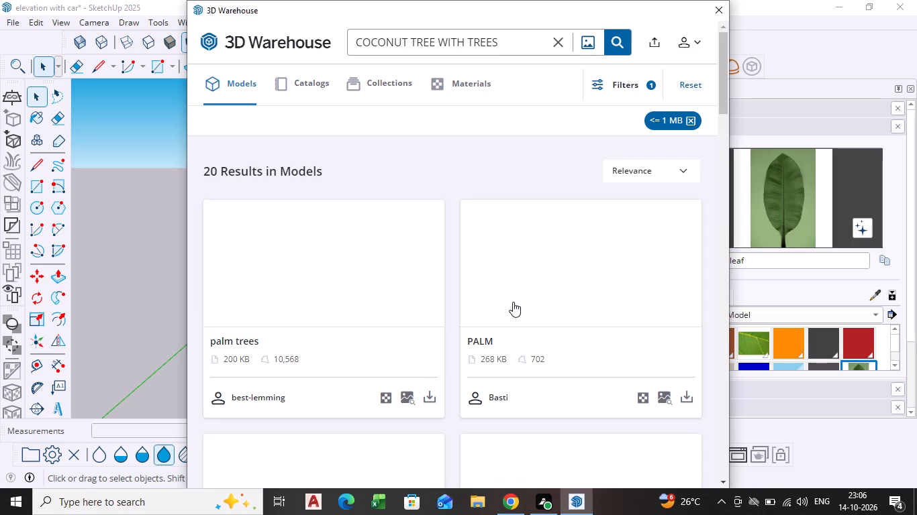
Look through the models found for COCONUT TREE WITH TREES for a suitable coconut tree.
scroll(487, 310, "down", 5)
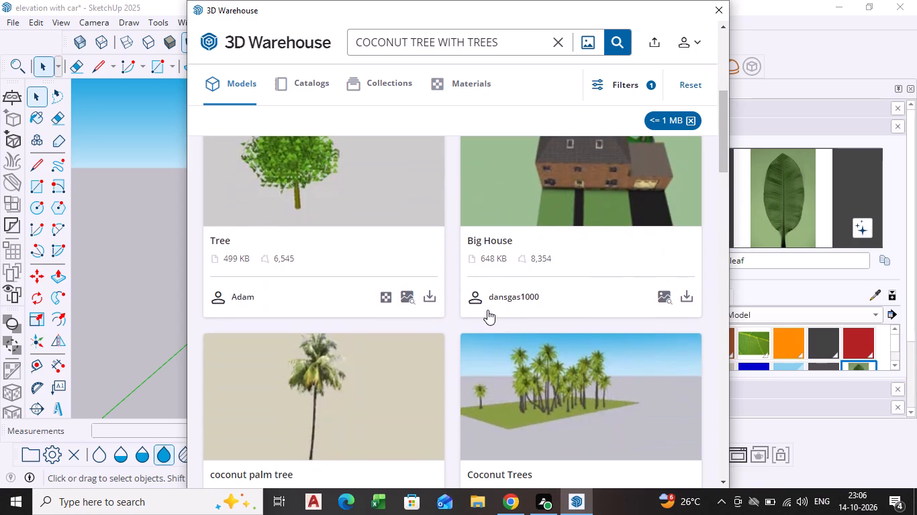
scroll(487, 310, "down", 7)
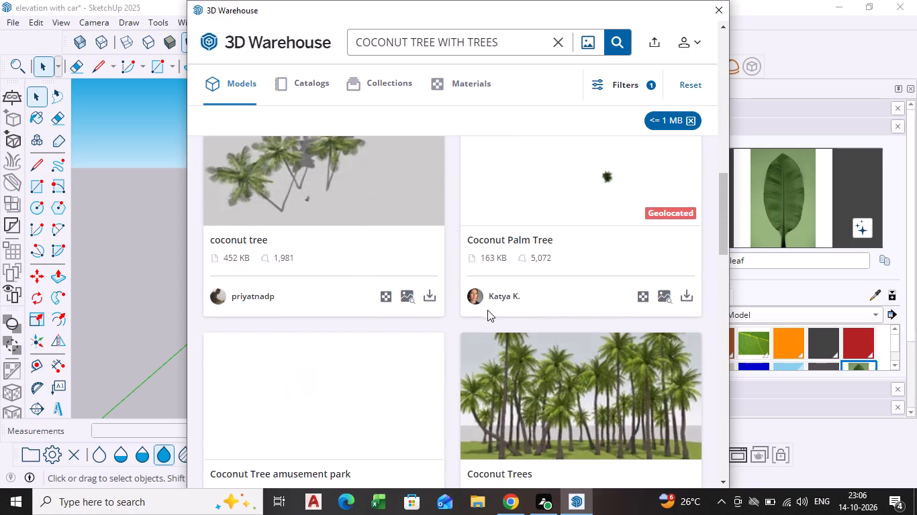
scroll(487, 310, "down", 6)
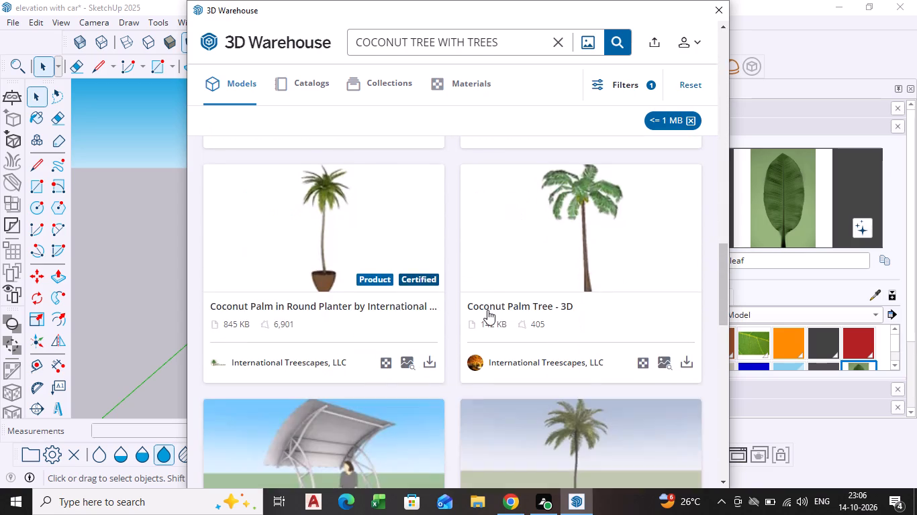
scroll(487, 310, "down", 11)
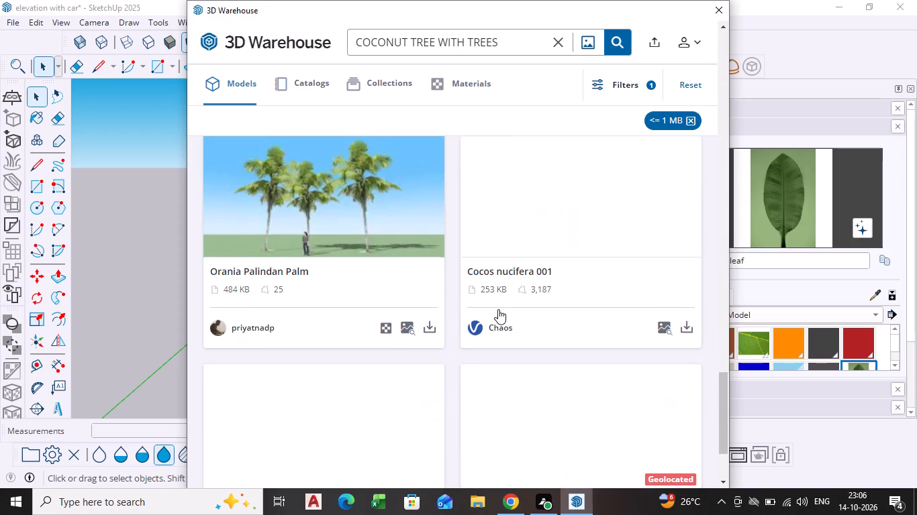
scroll(498, 309, "down", 7)
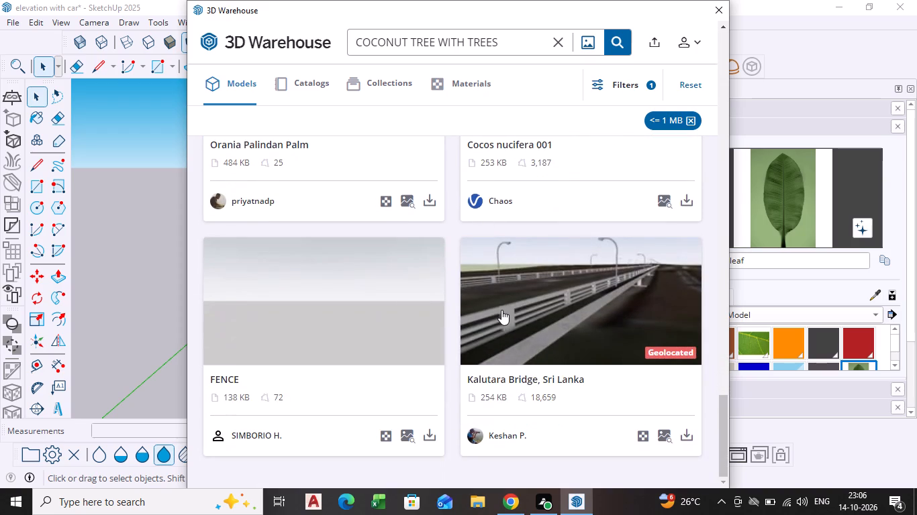
scroll(503, 310, "down", 4)
scroll(577, 316, "down", 4)
scroll(576, 316, "up", 3)
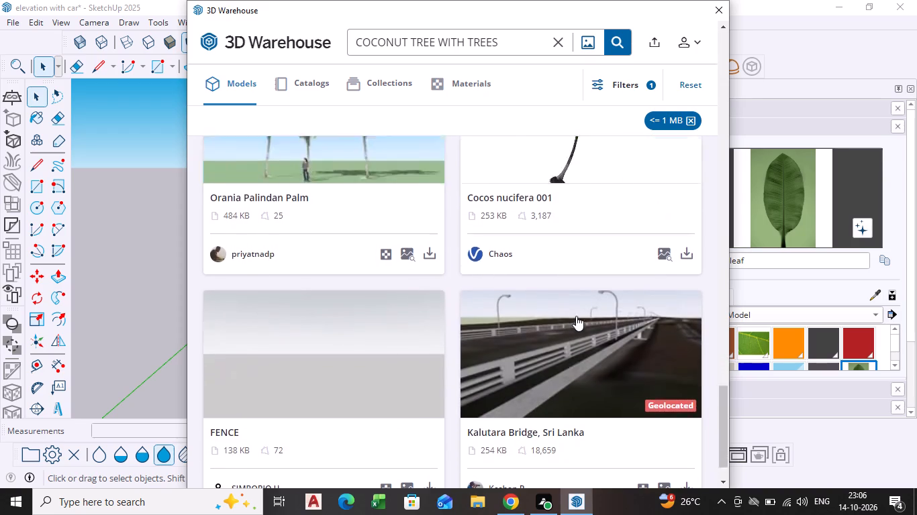
scroll(576, 316, "up", 14)
scroll(576, 316, "down", 2)
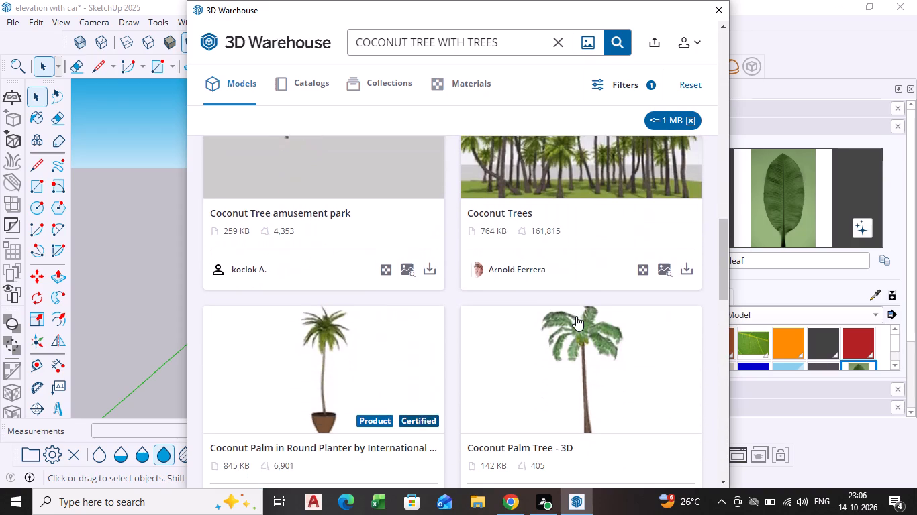
scroll(576, 316, "up", 9)
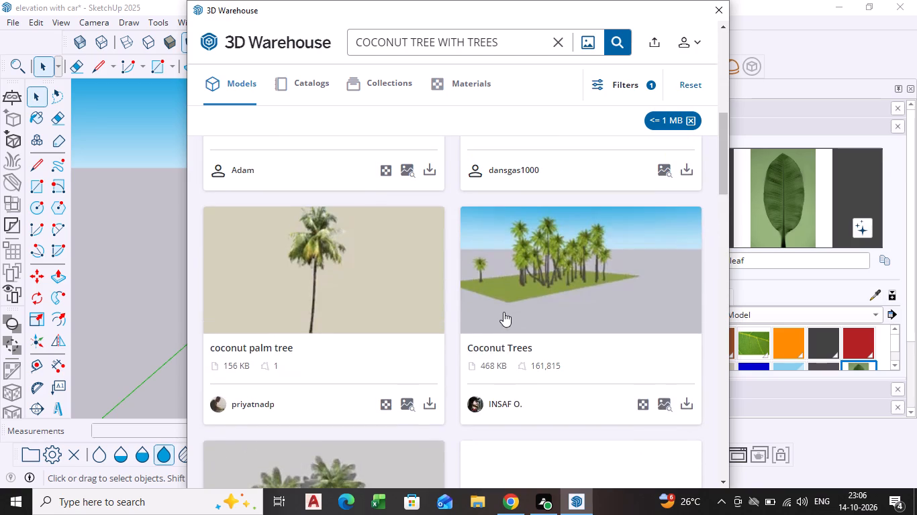
scroll(442, 321, "up", 10)
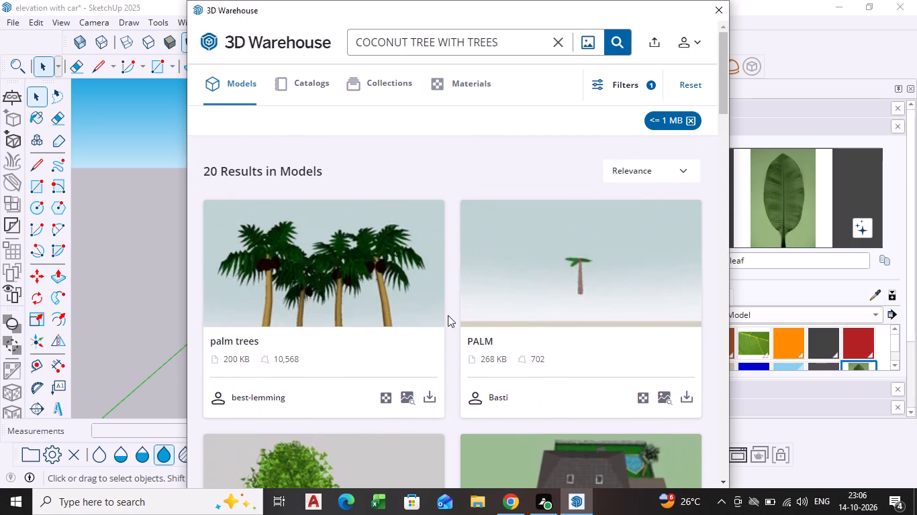
scroll(449, 314, "up", 4)
Shorten the model search to COCONUT TREE and run it.
left_click(506, 36)
key("BackSpace")
key("BackSpace")
key("BackSpace")
key("BackSpace")
key("BackSpace")
key("BackSpace")
key("BackSpace")
key("BackSpace")
key("BackSpace")
key("BackSpace")
key("Return")
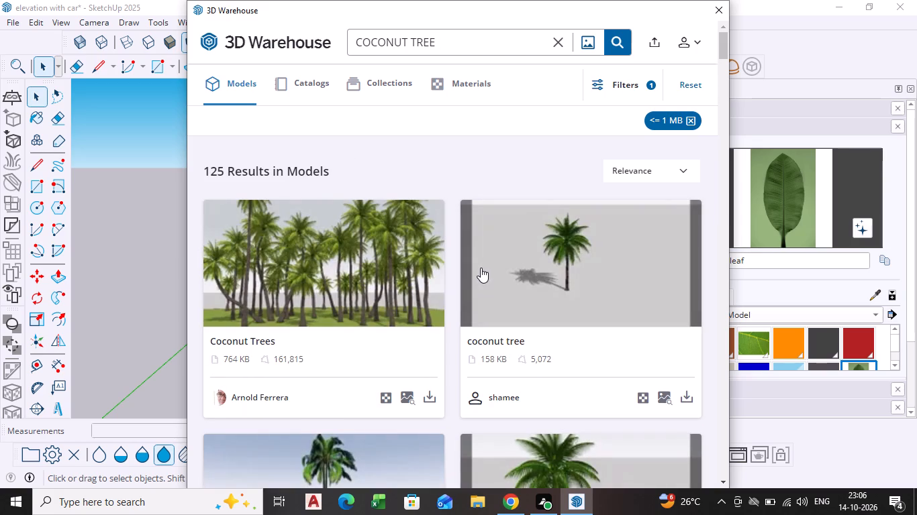
Browse the COCONUT TREE models, comparing their appearance and file sizes to choose a single tree for the house.
scroll(513, 268, "down", 4)
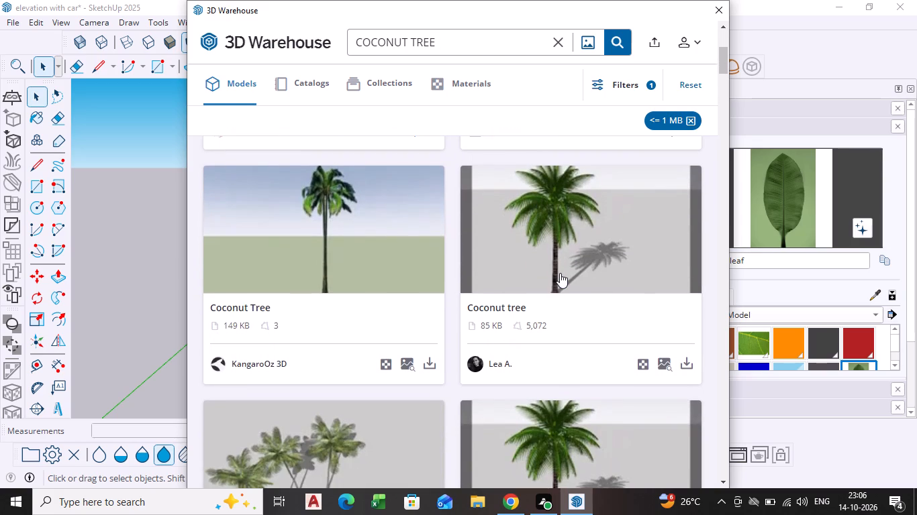
scroll(560, 273, "down", 2)
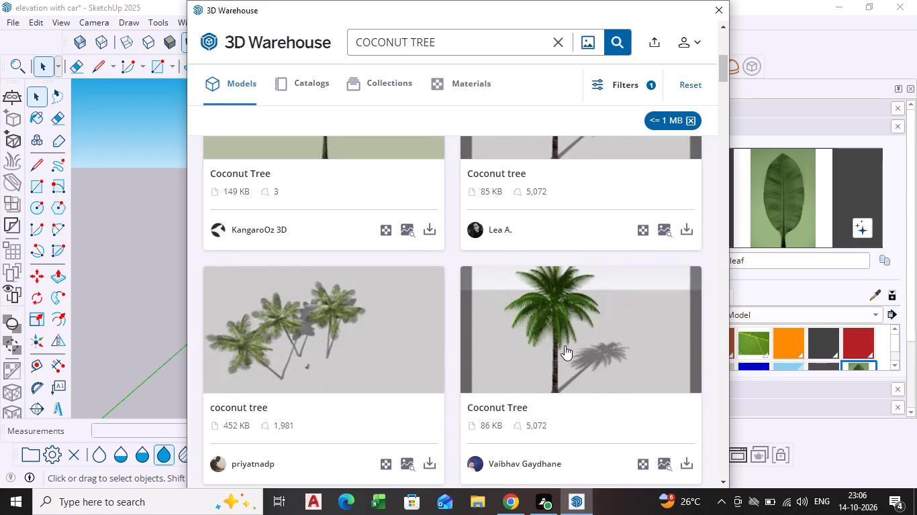
scroll(565, 341, "down", 6)
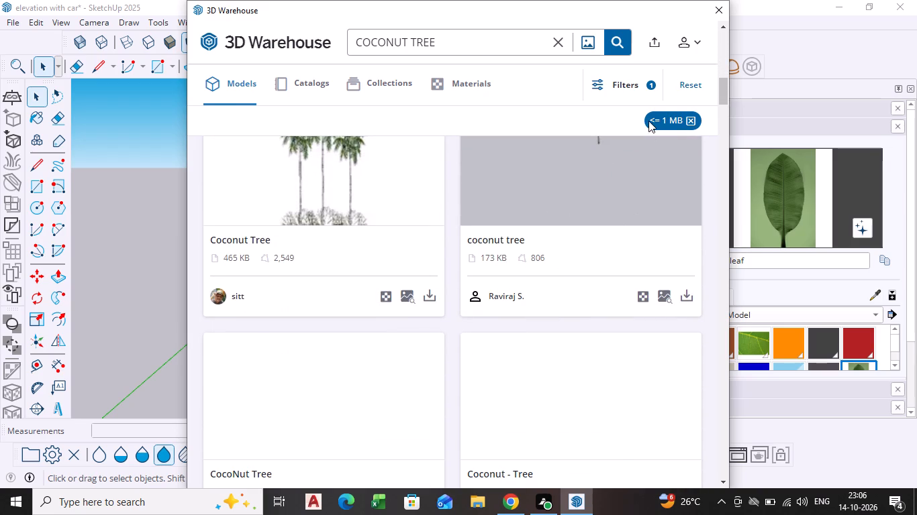
scroll(524, 263, "down", 2)
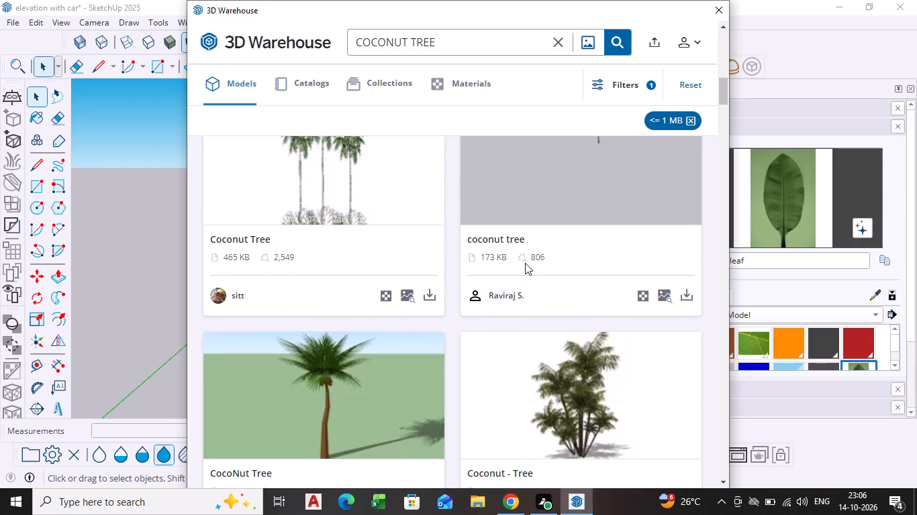
scroll(525, 263, "down", 1)
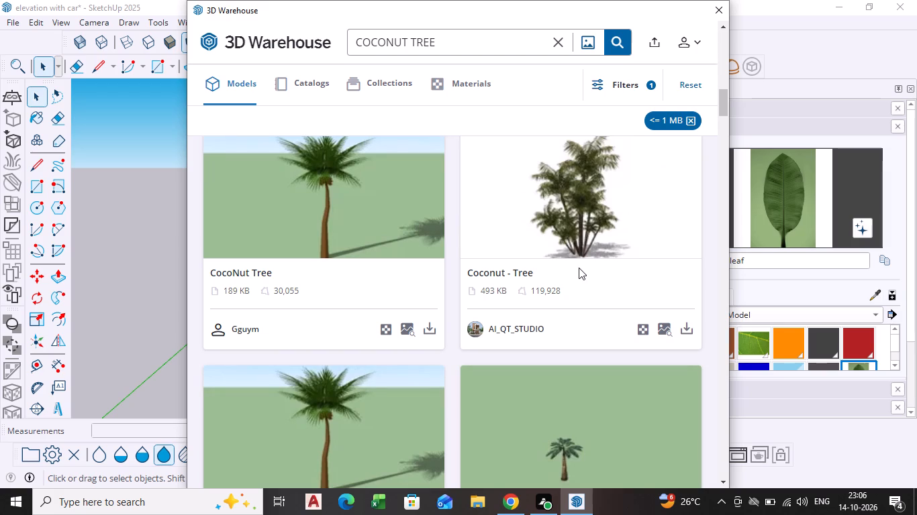
scroll(579, 268, "down", 3)
scroll(579, 268, "up", 4)
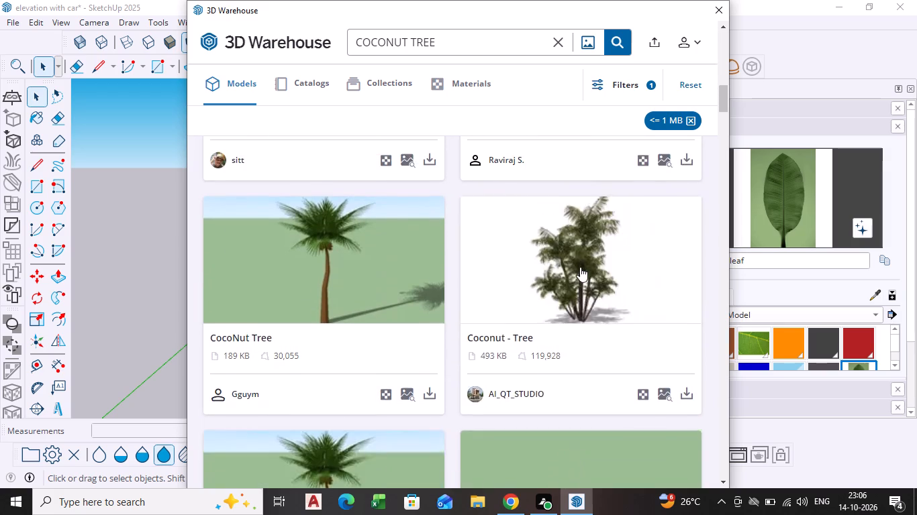
scroll(580, 267, "up", 11)
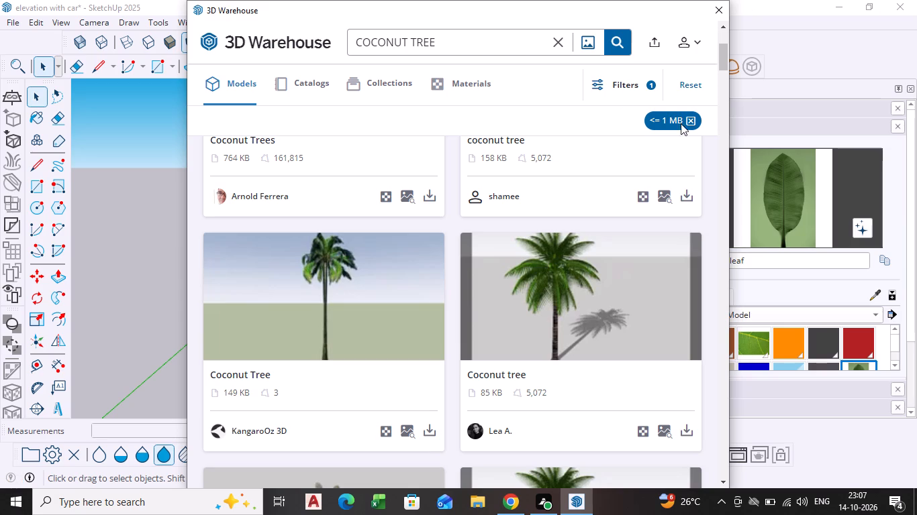
scroll(552, 219, "up", 7)
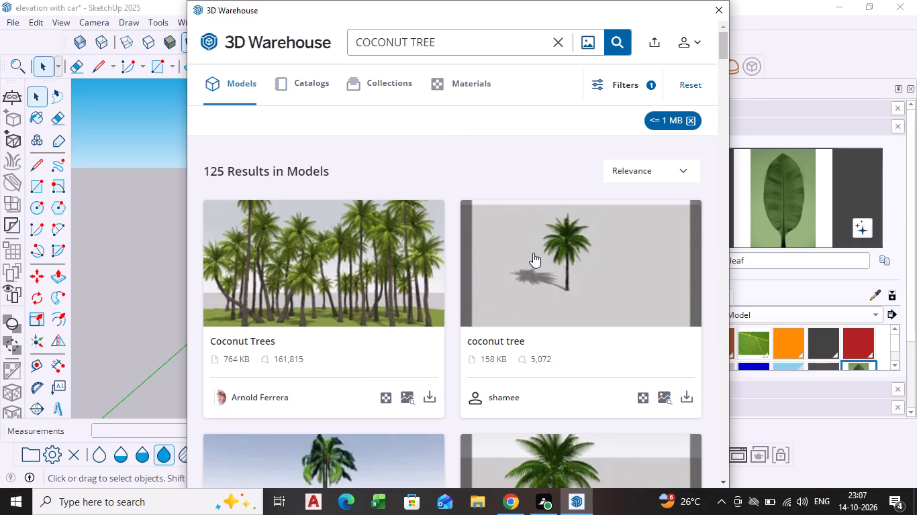
scroll(562, 266, "down", 12)
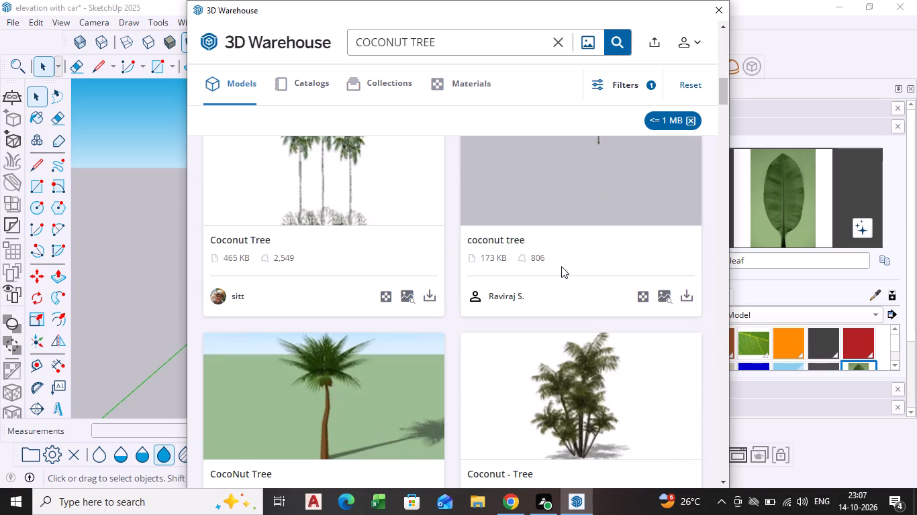
scroll(561, 266, "down", 14)
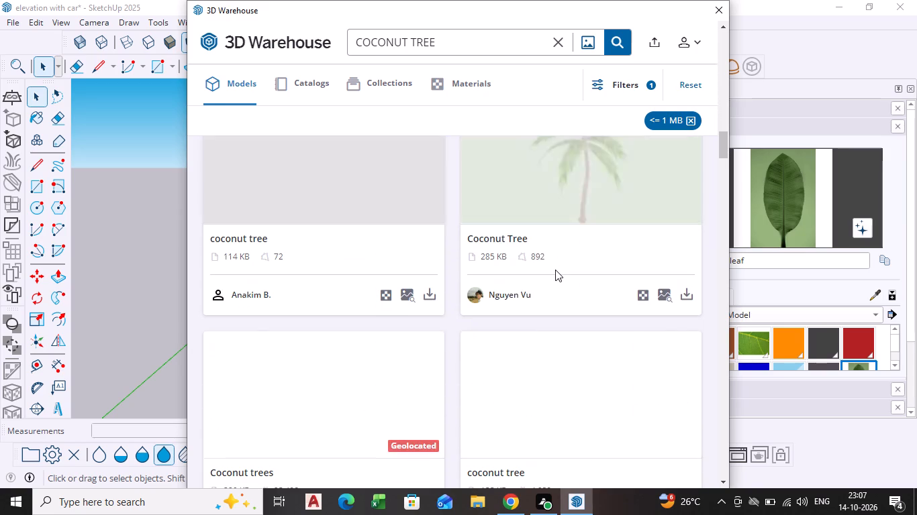
scroll(577, 273, "down", 6)
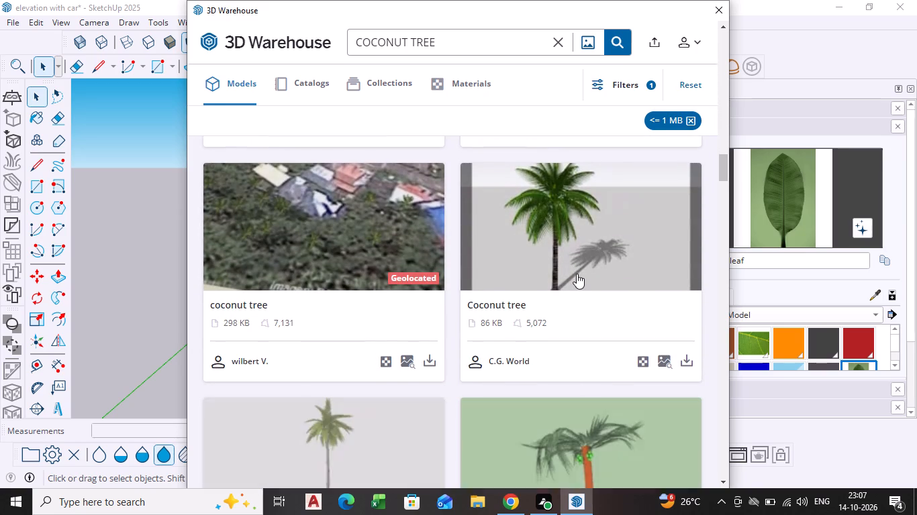
scroll(646, 304, "down", 2)
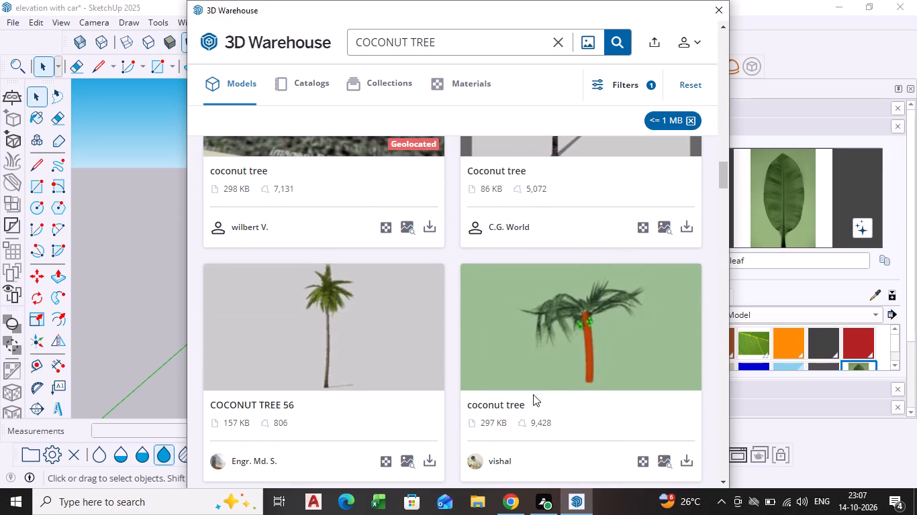
scroll(579, 331, "up", 2)
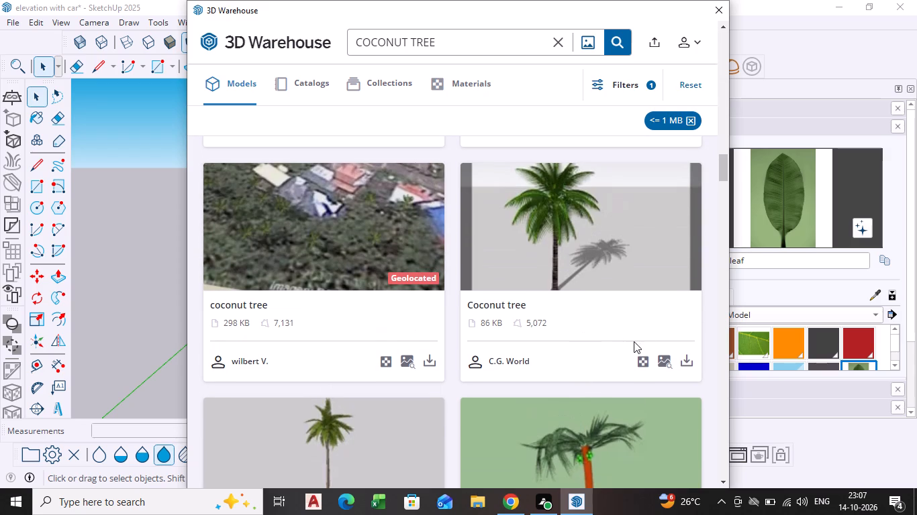
scroll(519, 398, "down", 2)
scroll(676, 234, "up", 2)
Load the 86 KB Coconut tree by C.G. World into the model and place it beside the house on the car porch side.
left_click(687, 365)
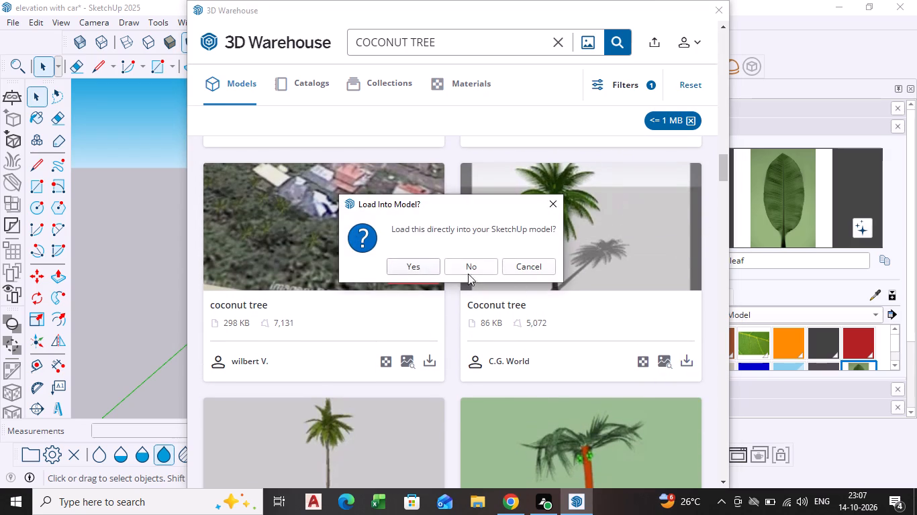
left_click(420, 266)
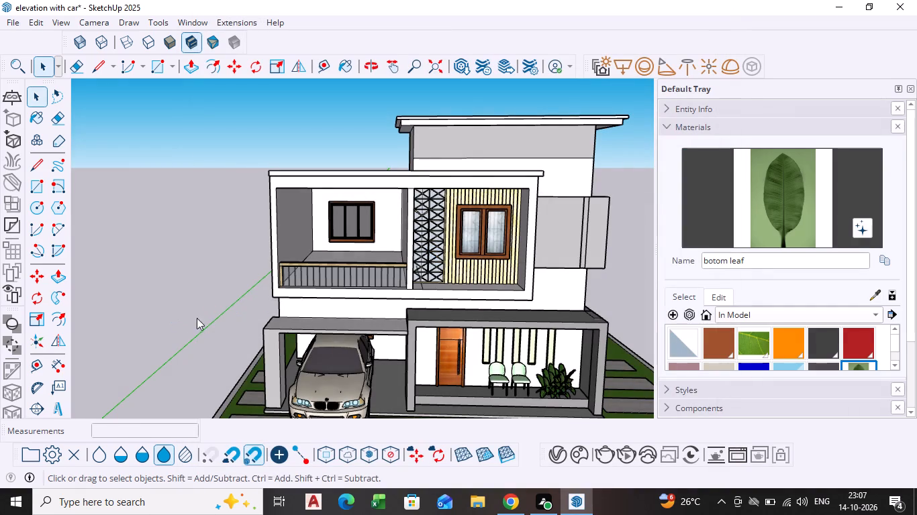
scroll(220, 327, "up", 1)
scroll(285, 351, "down", 3)
middle_click_drag(269, 378, 271, 386)
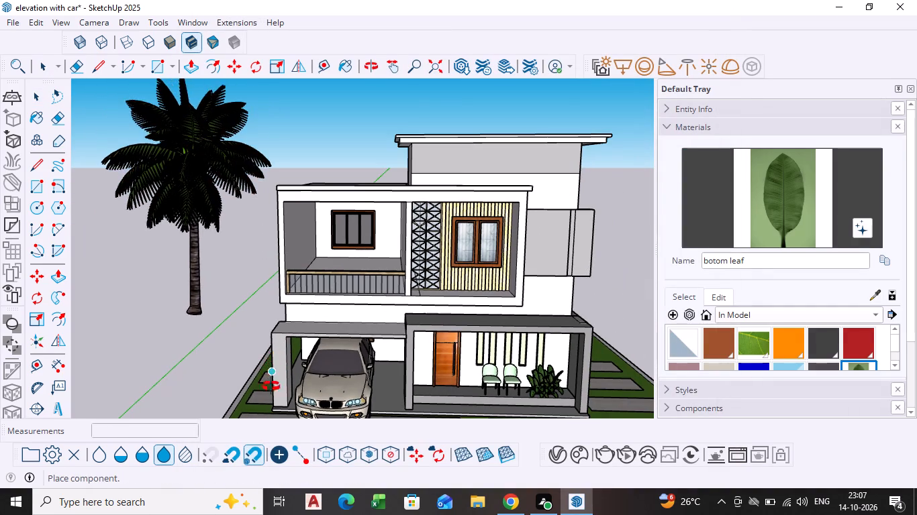
middle_click_drag(271, 386, 376, 402)
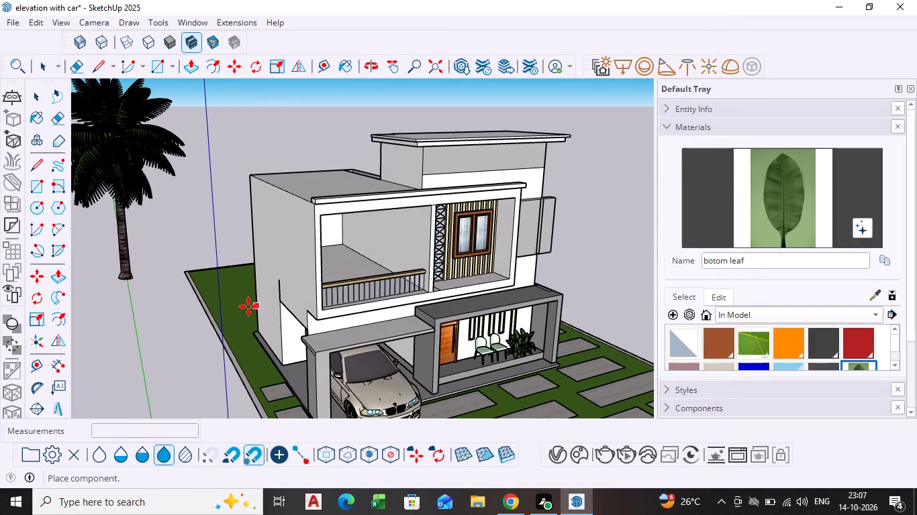
left_click(228, 308)
key("space")
Move the coconut tree by its trunk base about 23' 4" onto the grass strip along the house's car porch side, and deselect it.
scroll(99, 270, "down", 4)
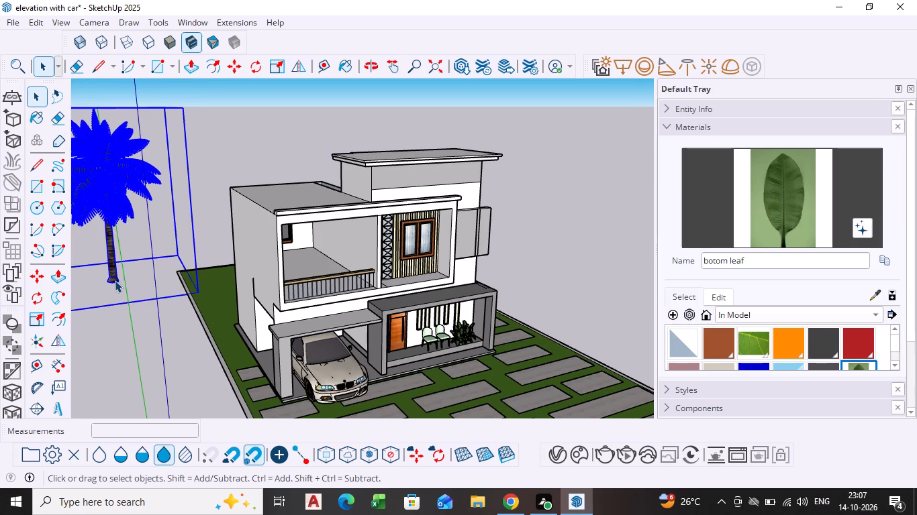
key("m")
left_click(113, 280)
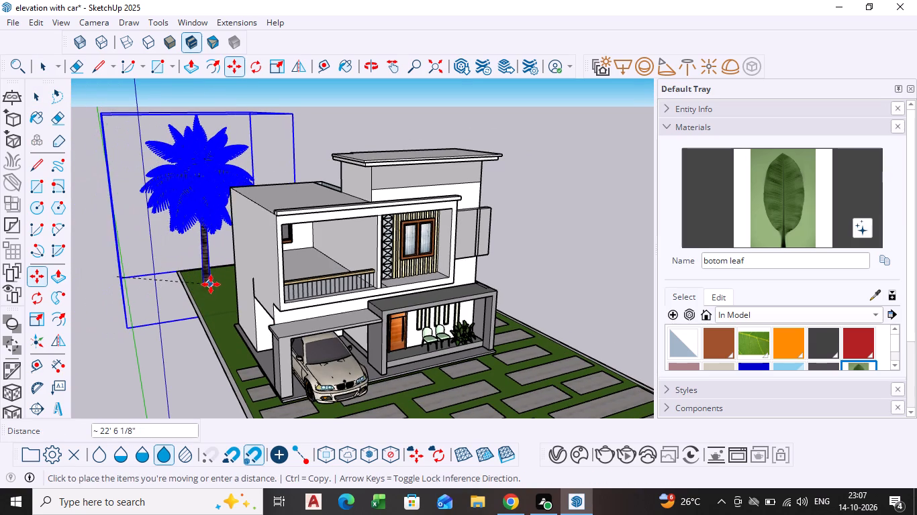
left_click(200, 293)
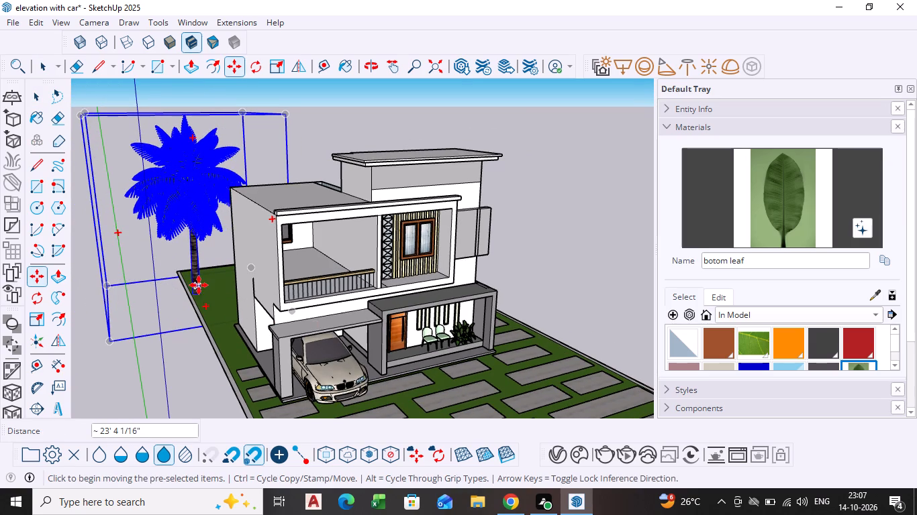
scroll(199, 285, "down", 2)
middle_click_drag(197, 284, 142, 237)
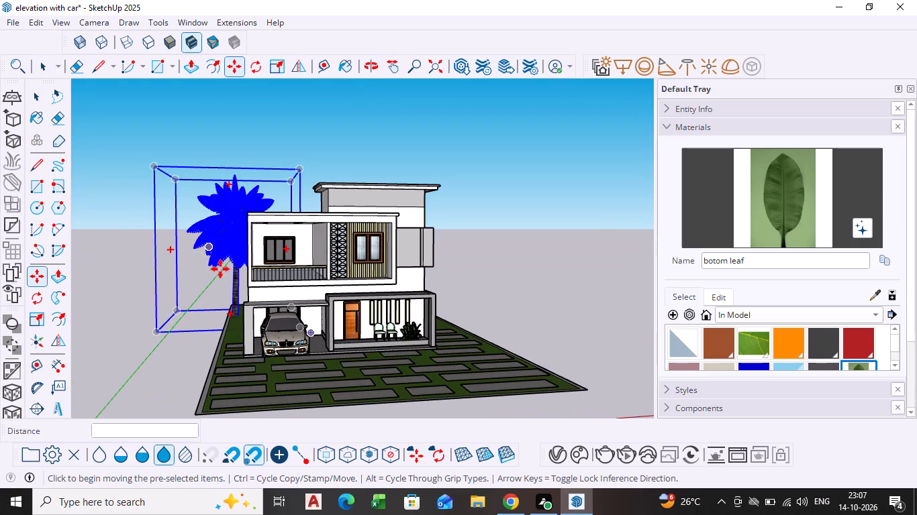
key("space")
scroll(229, 260, "up", 3)
left_click(577, 222)
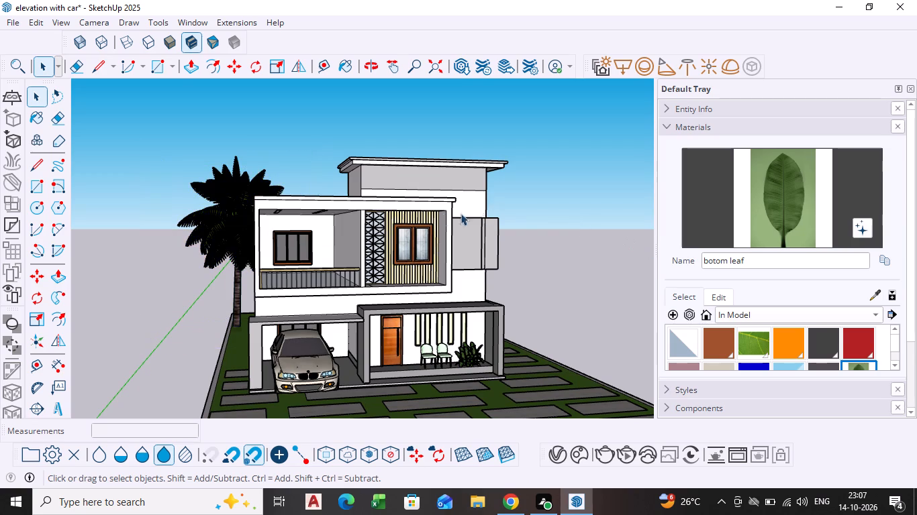
Delete the coconut tree standing on the grass strip along the house's car porch side.
left_click(231, 240)
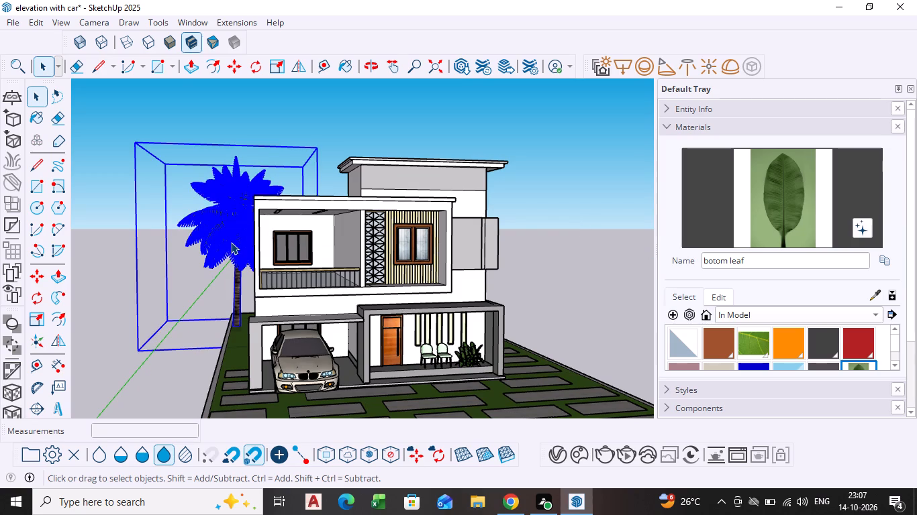
key("Delete")
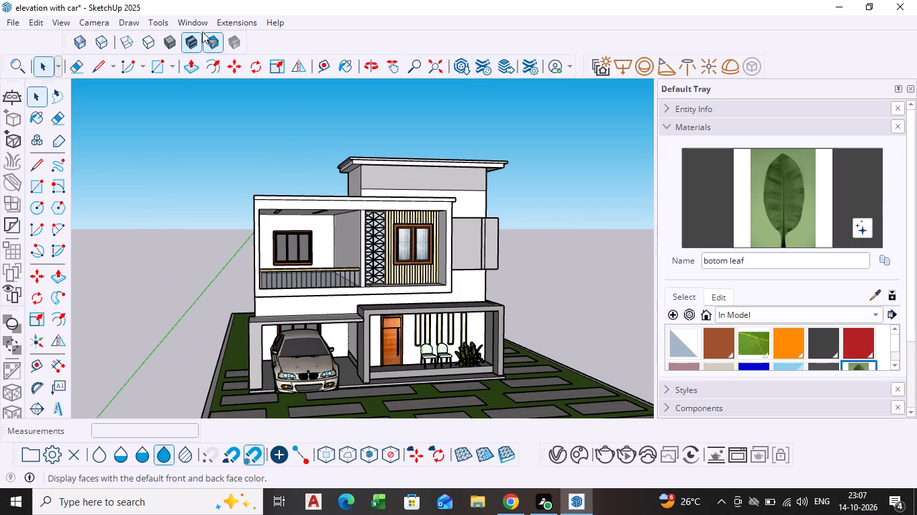
Load the 149 KB Coconut Tree by KangaroOz 3D from 3D Warehouse and place it beside the house on the car porch side.
left_click(200, 21)
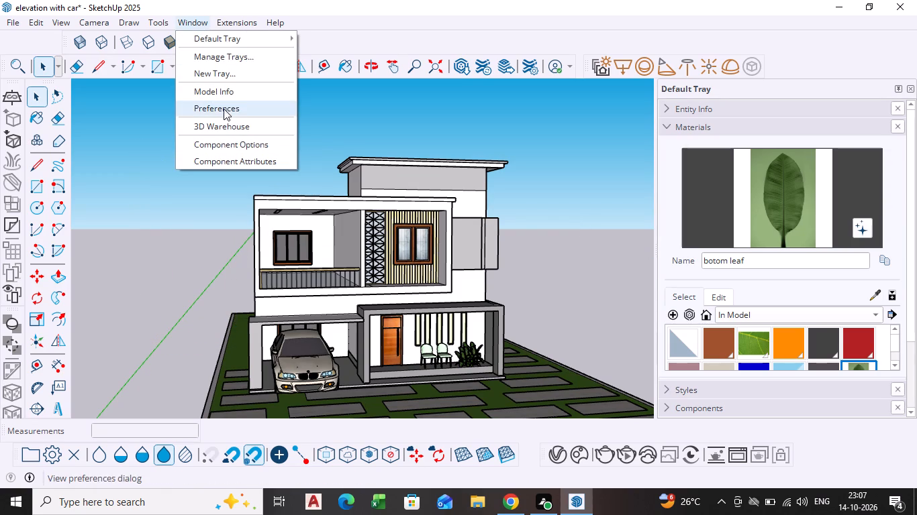
left_click(222, 122)
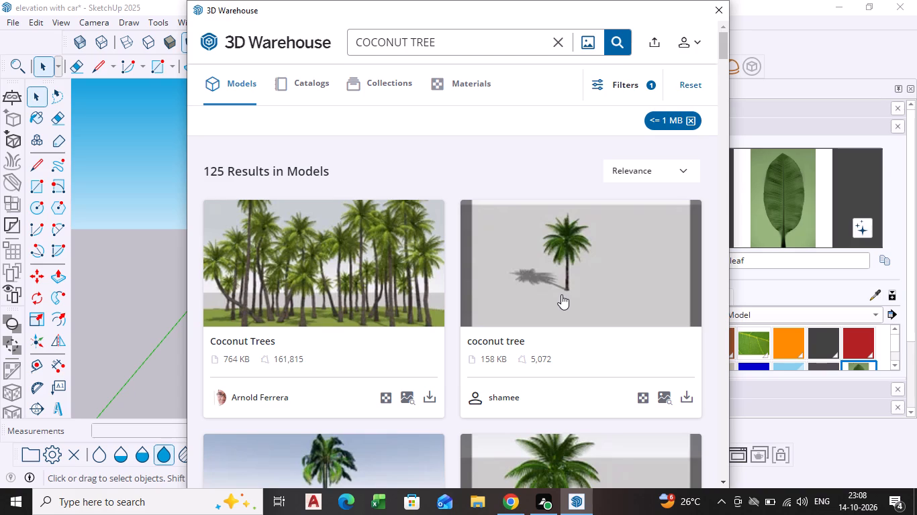
scroll(561, 294, "down", 3)
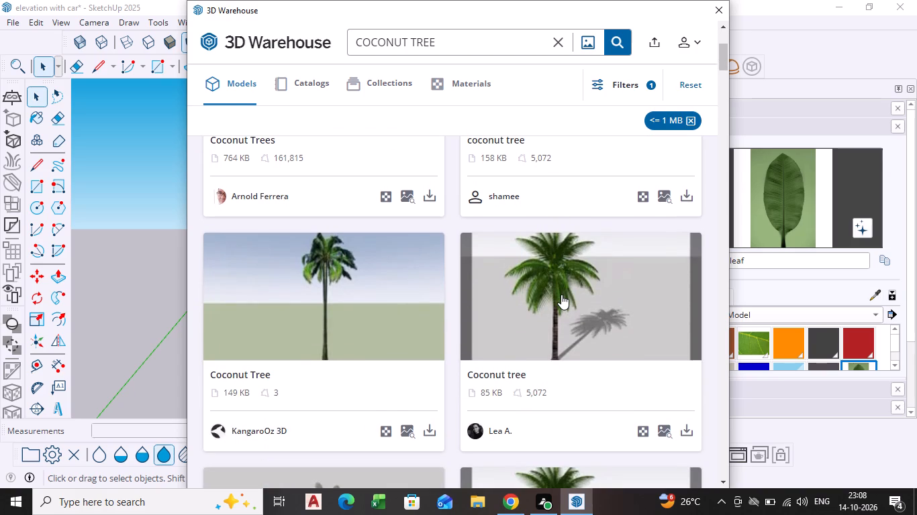
scroll(561, 294, "down", 2)
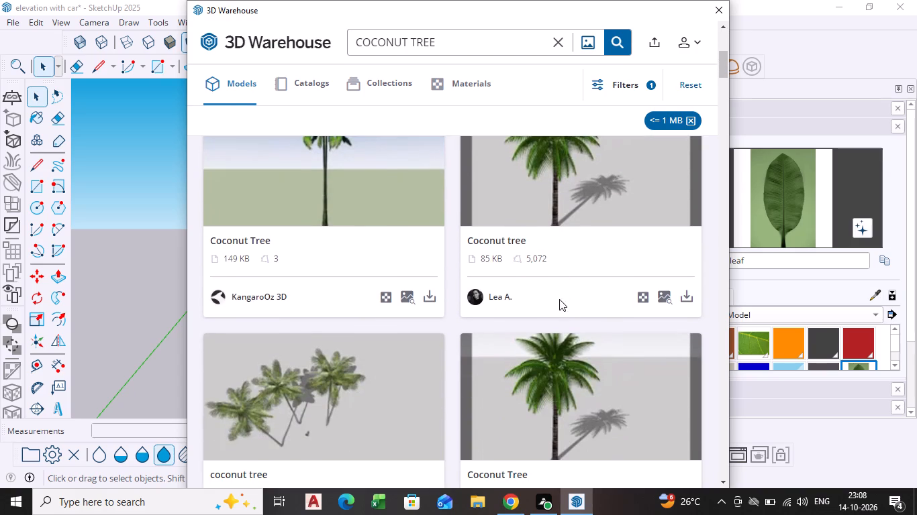
left_click(432, 296)
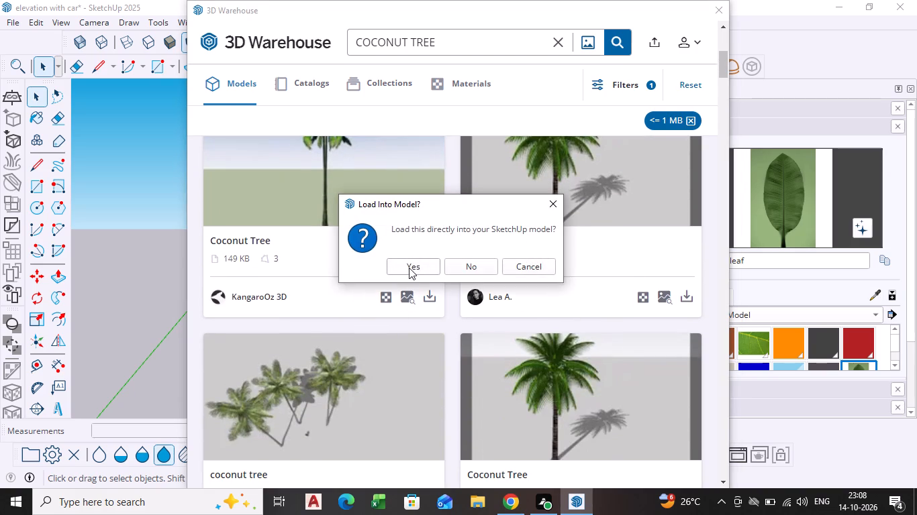
left_click(409, 268)
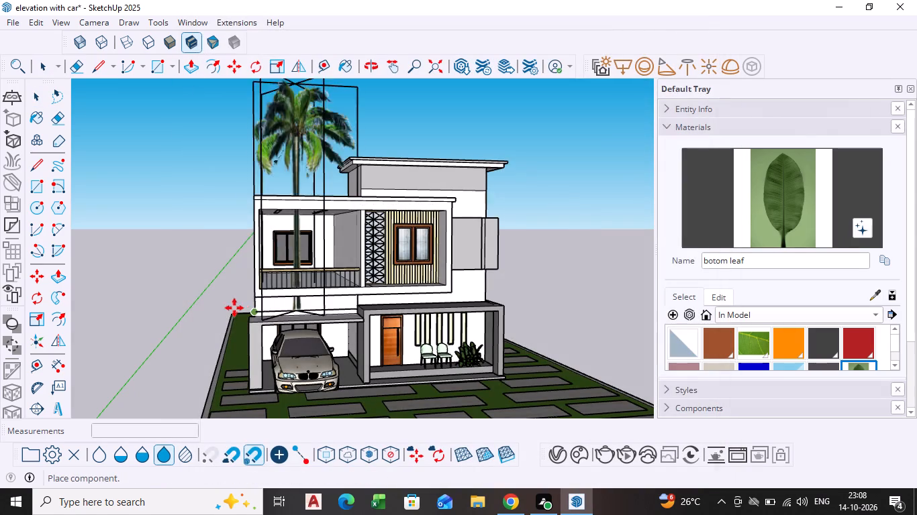
left_click(182, 333)
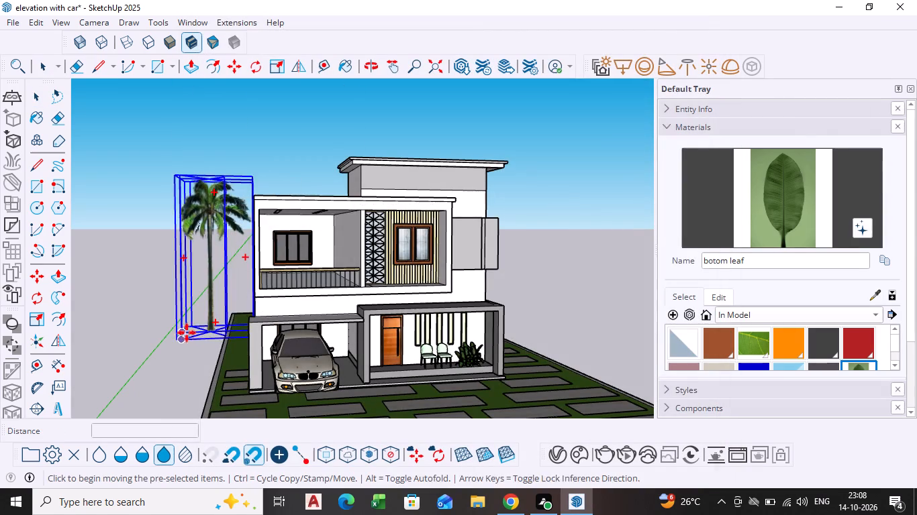
Move the new coconut tree by its trunk base about 20' 8" towards the grass strip along the car porch side.
scroll(195, 333, "up", 3)
middle_click_drag(211, 337, 246, 358)
scroll(188, 315, "up", 4)
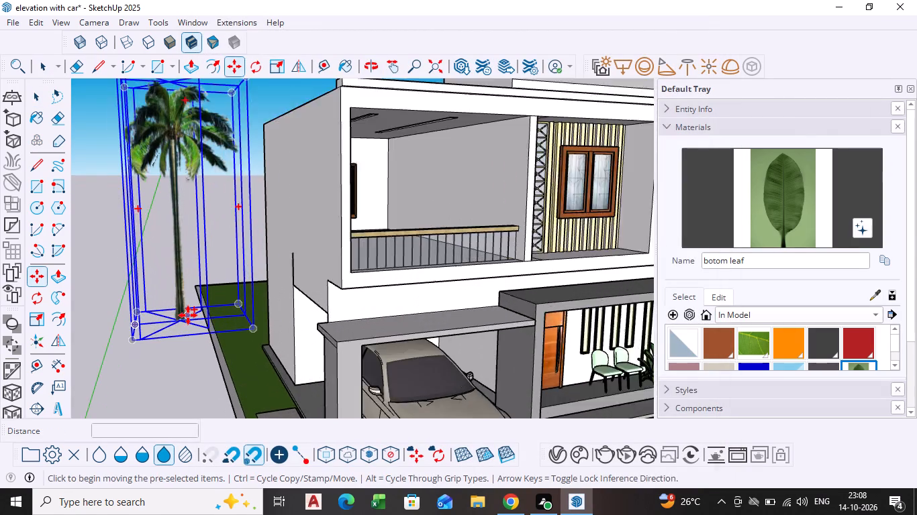
key("m")
left_click(181, 319)
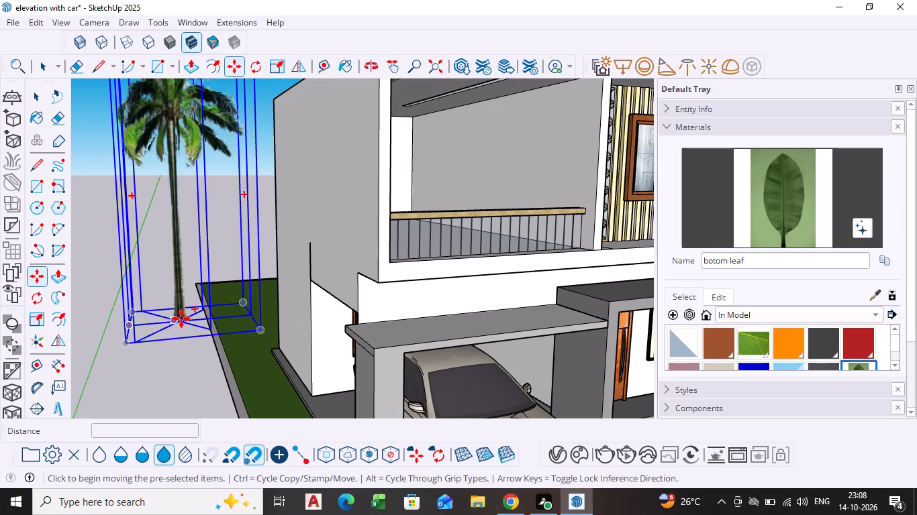
left_click(222, 369)
scroll(223, 359, "down", 2)
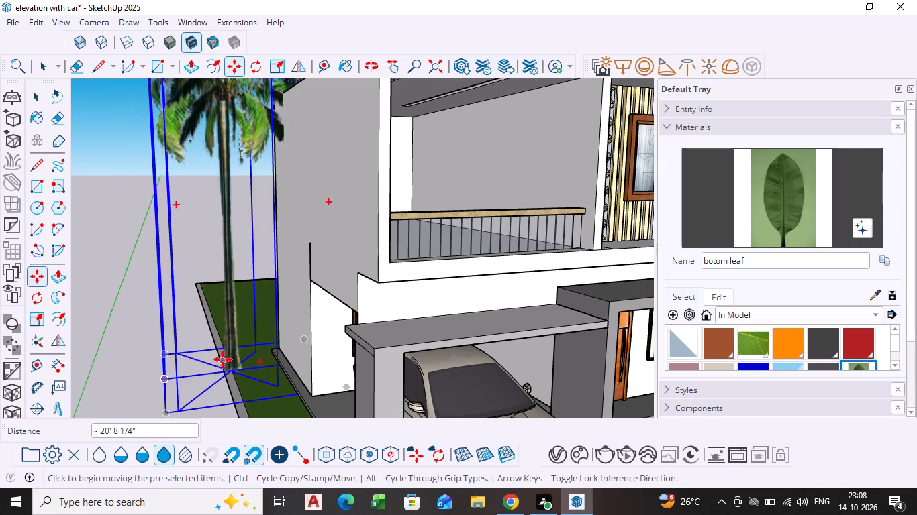
Shift the coconut tree by about 3' 6" beside the house's car porch side.
scroll(223, 359, "down", 7)
middle_click_drag(224, 349, 174, 346)
scroll(228, 314, "up", 3)
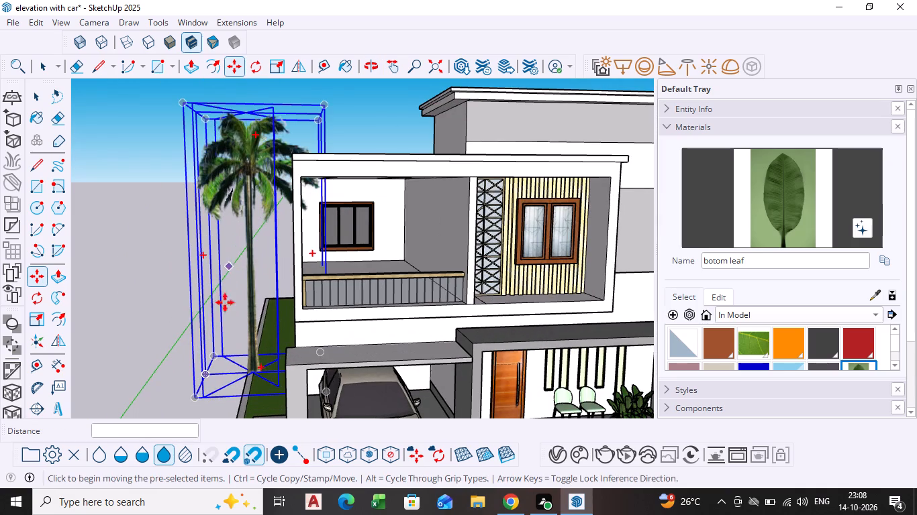
middle_click_drag(236, 347, 320, 383)
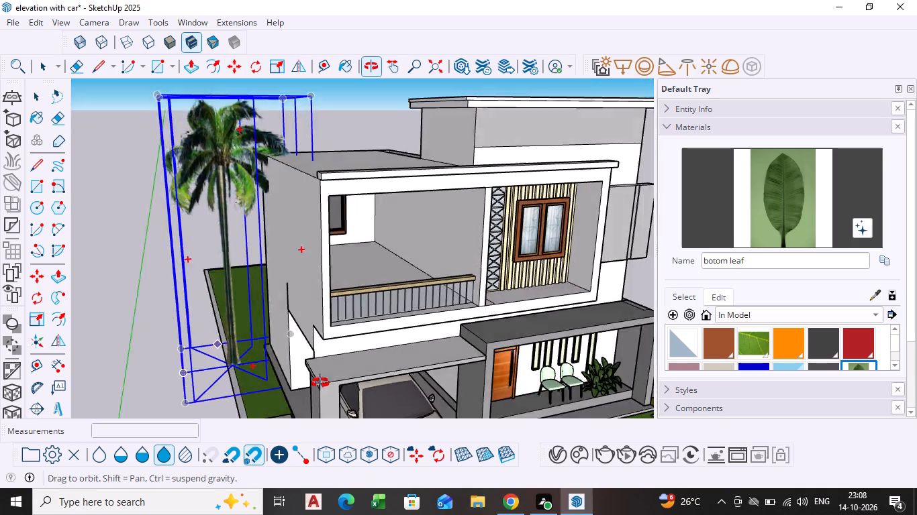
middle_click_drag(320, 383, 395, 359)
scroll(395, 359, "down", 1)
scroll(213, 400, "down", 2)
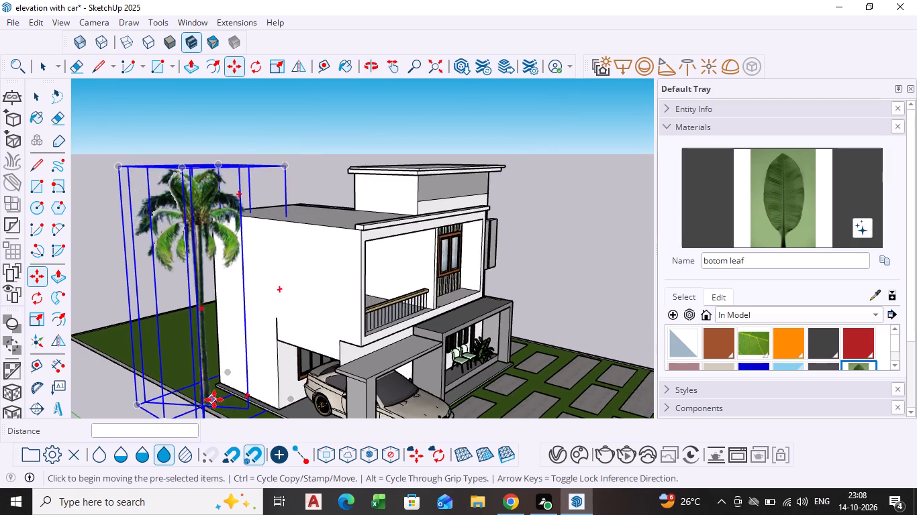
scroll(215, 400, "down", 1, "shift")
middle_click_drag(215, 399, 223, 343, "shift")
scroll(222, 341, "up", 1, "shift")
left_click(208, 351)
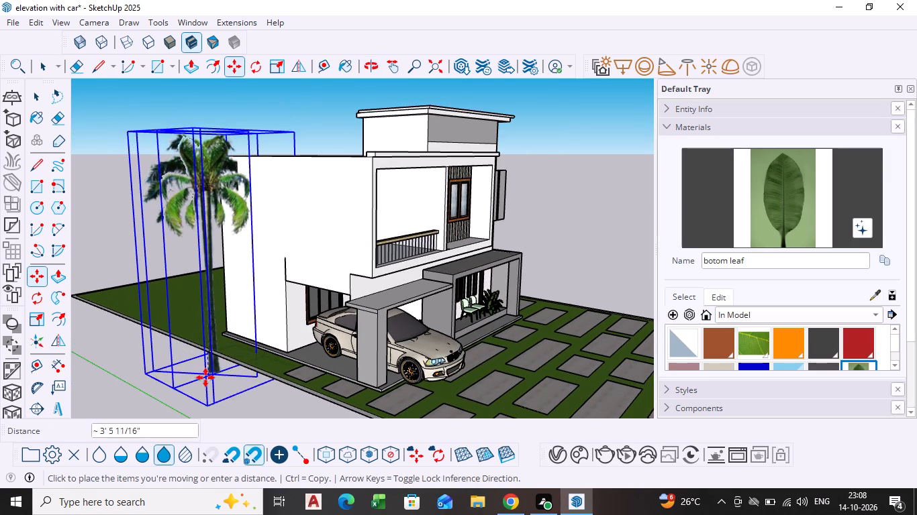
left_click(205, 378)
Move the coconut tree about 18' 3" back onto the lawn near the rear of the car porch side, and deselect it.
scroll(359, 360, "down", 3)
middle_click_drag(359, 360, 156, 374)
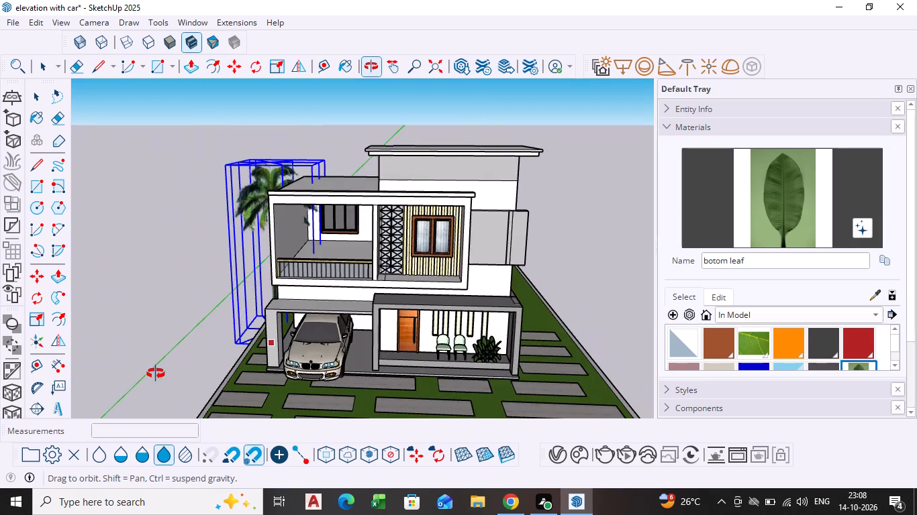
middle_click_drag(156, 374, 233, 365)
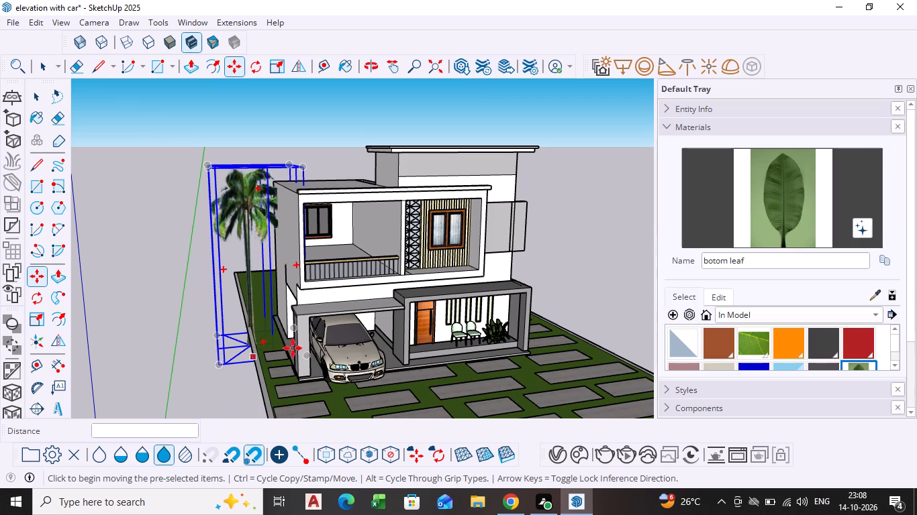
left_click(252, 347)
middle_click_drag(264, 269, 259, 284)
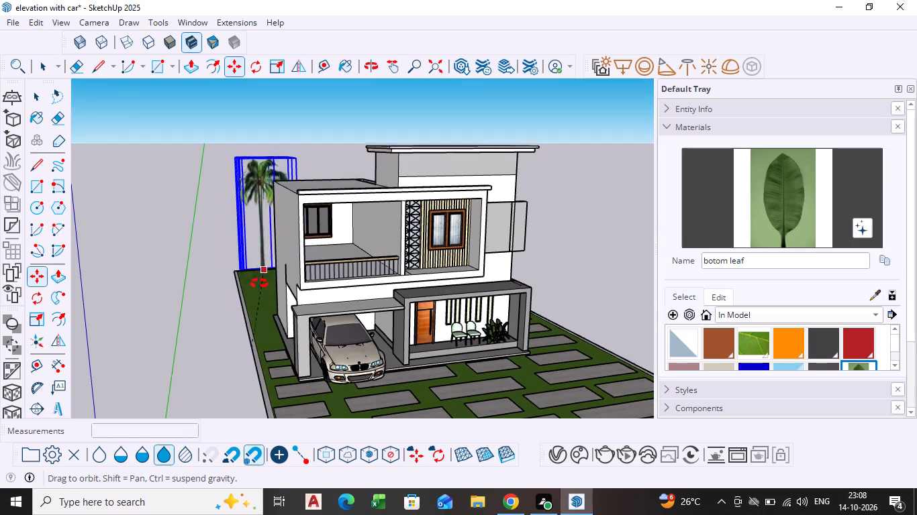
middle_click_drag(259, 284, 218, 317)
scroll(243, 301, "down", 1)
scroll(261, 249, "up", 5)
scroll(297, 233, "down", 1)
middle_click_drag(299, 239, 318, 295)
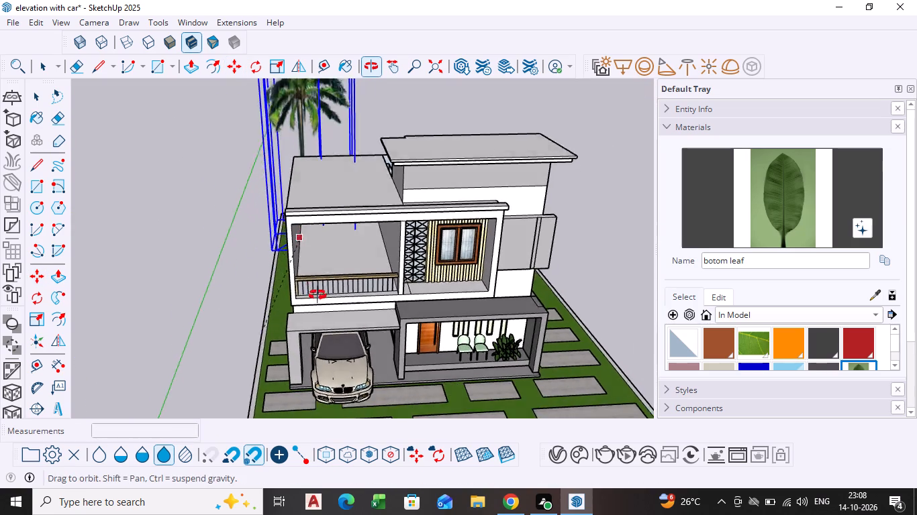
middle_click_drag(318, 295, 319, 297)
middle_click_drag(268, 244, 514, 264)
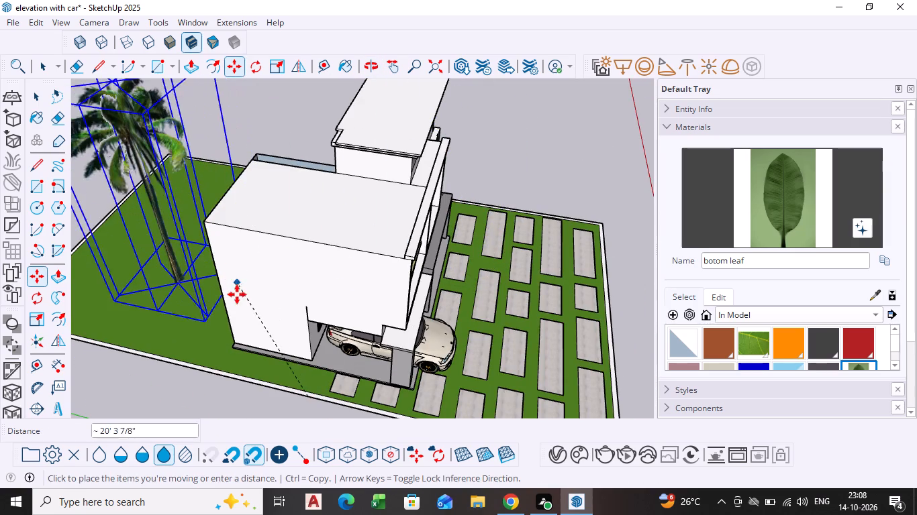
left_click(230, 304)
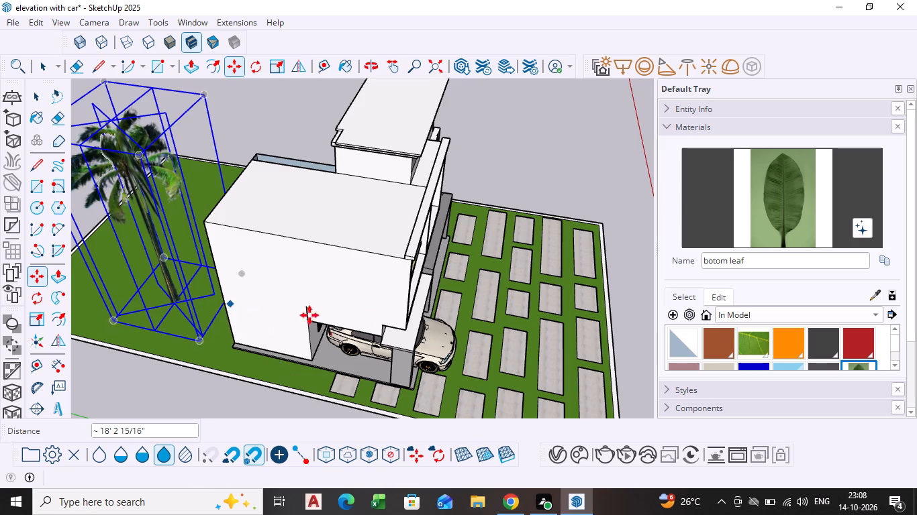
scroll(362, 323, "down", 3)
middle_click_drag(358, 329, 95, 243)
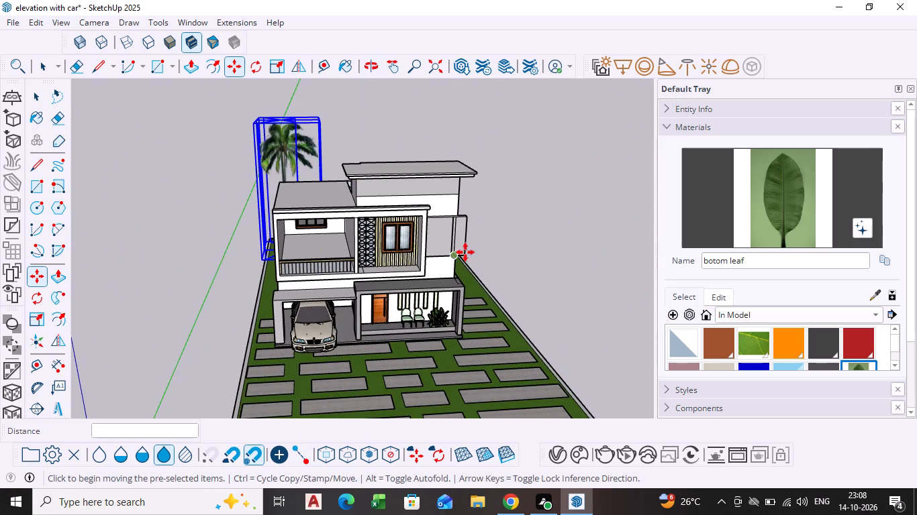
key("space")
left_click(559, 222)
Copy the rear coconut tree by its trunk base about 50' forward along the car porch side, towards the front of the house.
scroll(316, 306, "down", 2)
middle_click_drag(314, 304, 302, 271)
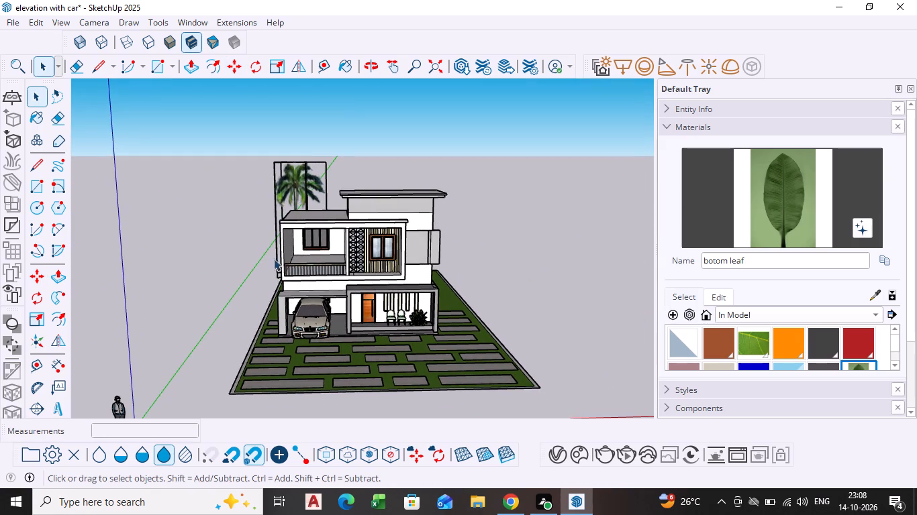
scroll(303, 294, "up", 3)
middle_click_drag(304, 298, 299, 264)
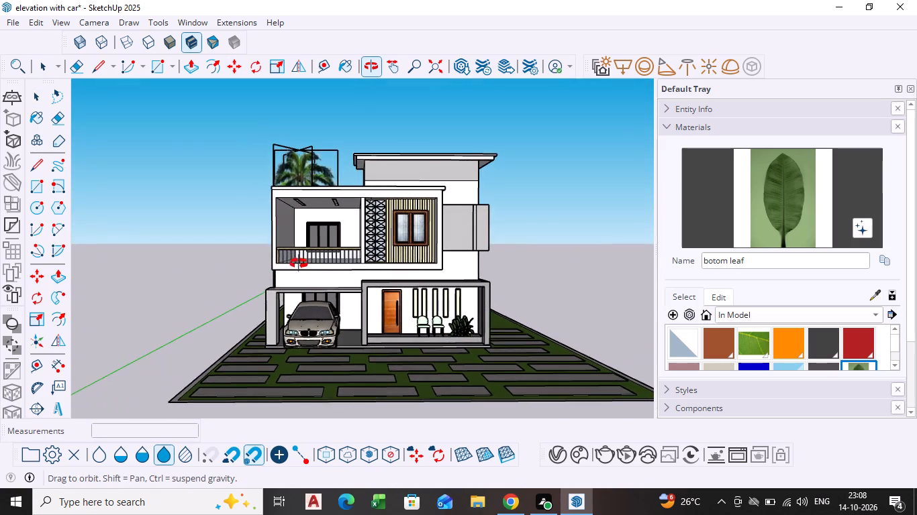
middle_click_drag(299, 264, 299, 264)
scroll(301, 298, "up", 1)
middle_click_drag(301, 302, 330, 320)
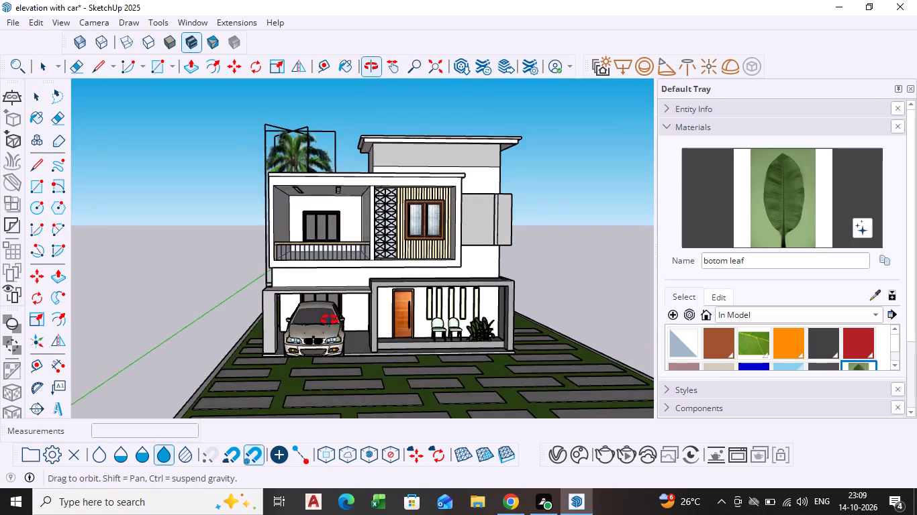
middle_click_drag(330, 320, 487, 345)
key("m")
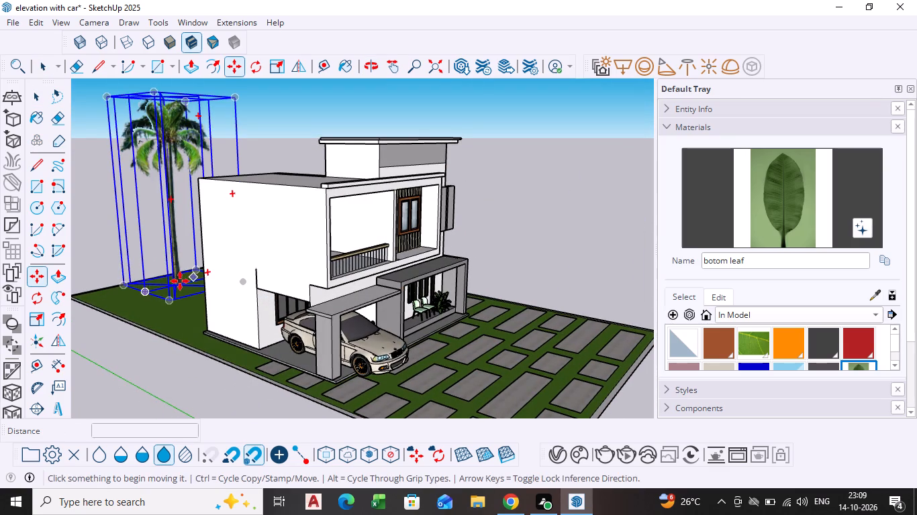
left_click(180, 281)
scroll(183, 361, "down", 3)
middle_click_drag(184, 364, 148, 356)
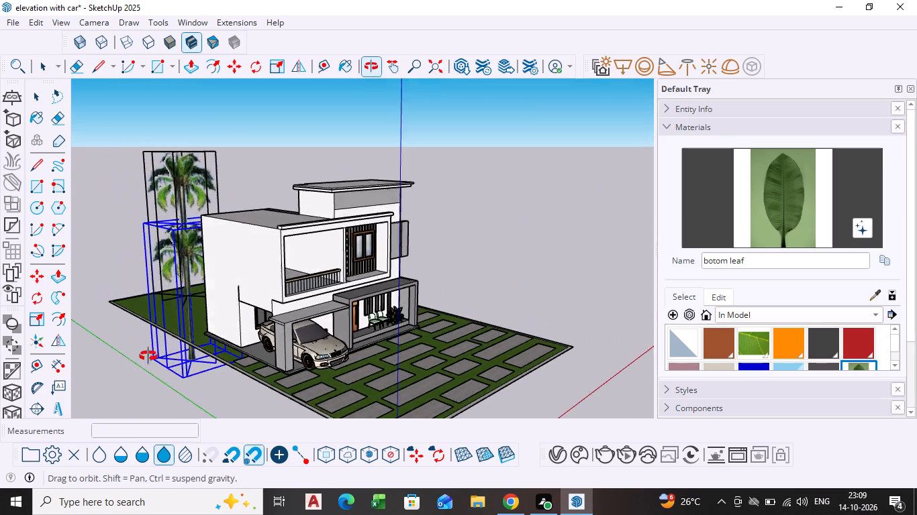
middle_click_drag(148, 356, 139, 351)
scroll(193, 337, "up", 4)
middle_click_drag(191, 337, 163, 338)
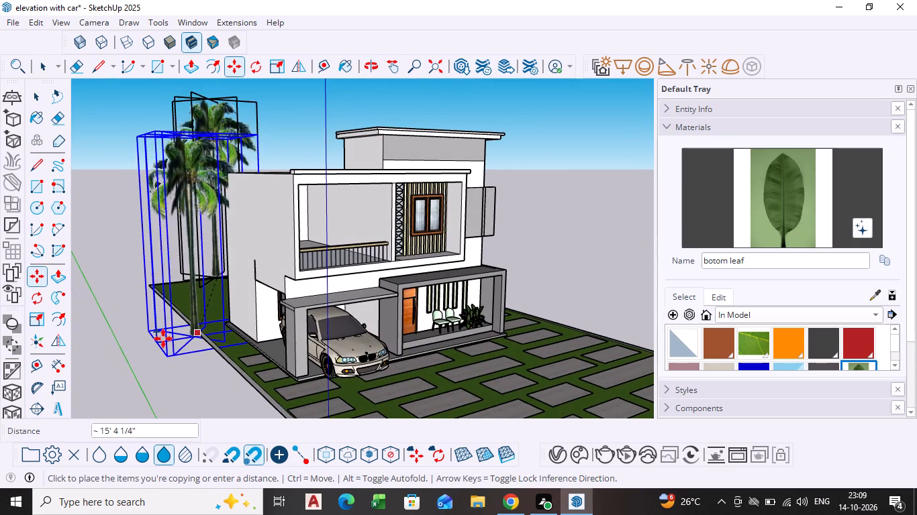
middle_click_drag(178, 357, 132, 360)
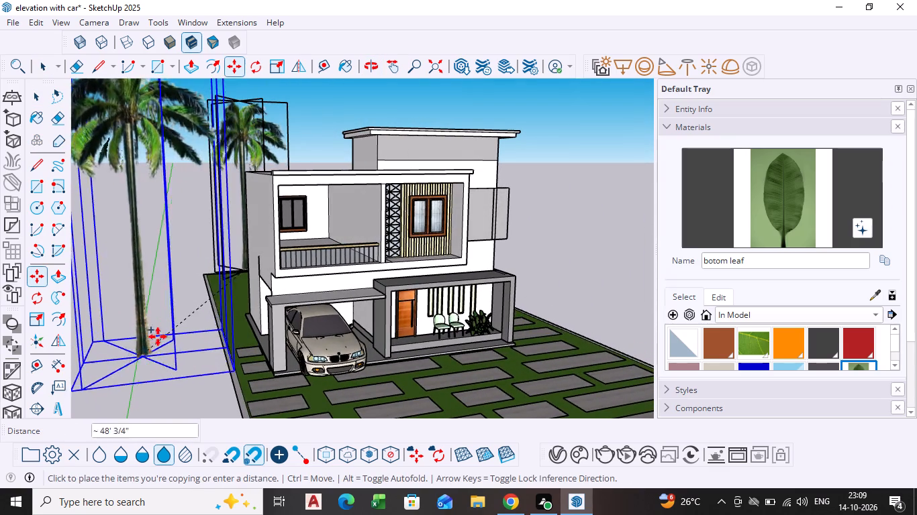
scroll(160, 335, "up", 4)
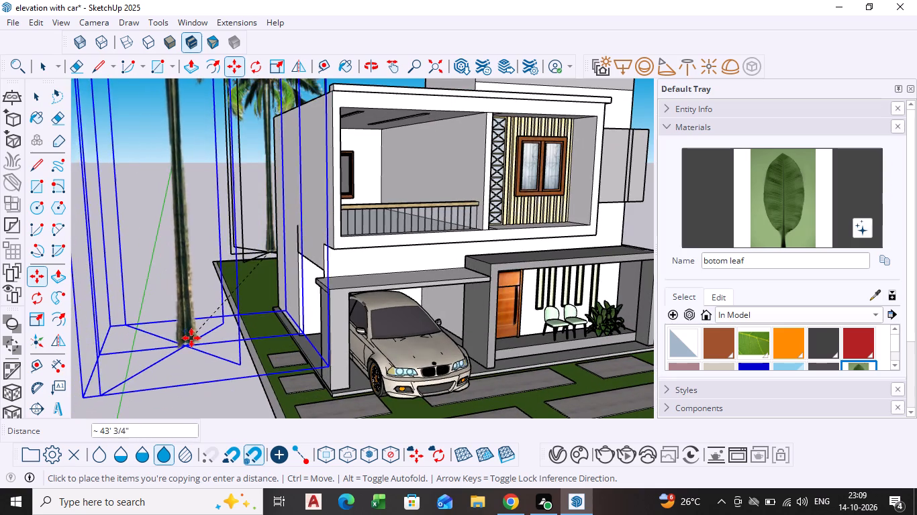
scroll(191, 338, "down", 1)
middle_click(191, 339)
middle_click_drag(185, 351, 366, 323)
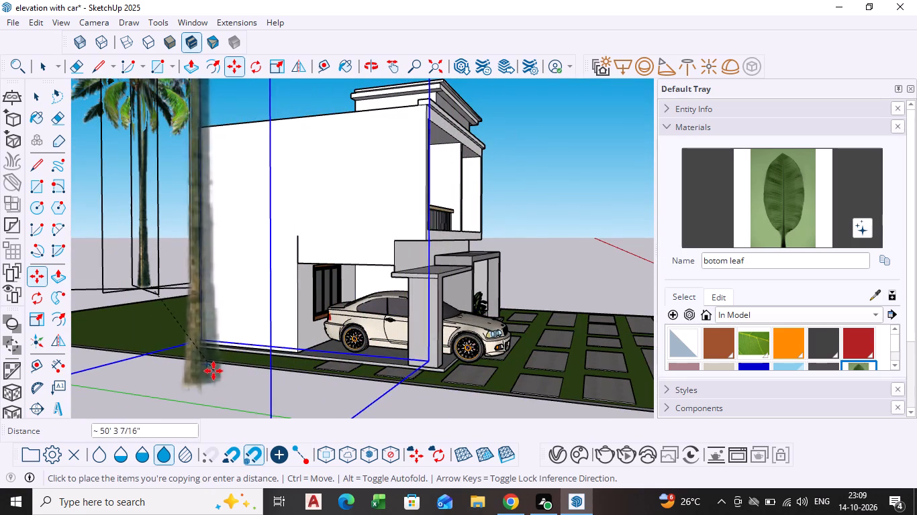
left_click(206, 375)
Examine the positions of both coconut trees along the house's car porch side.
scroll(206, 373, "down", 6)
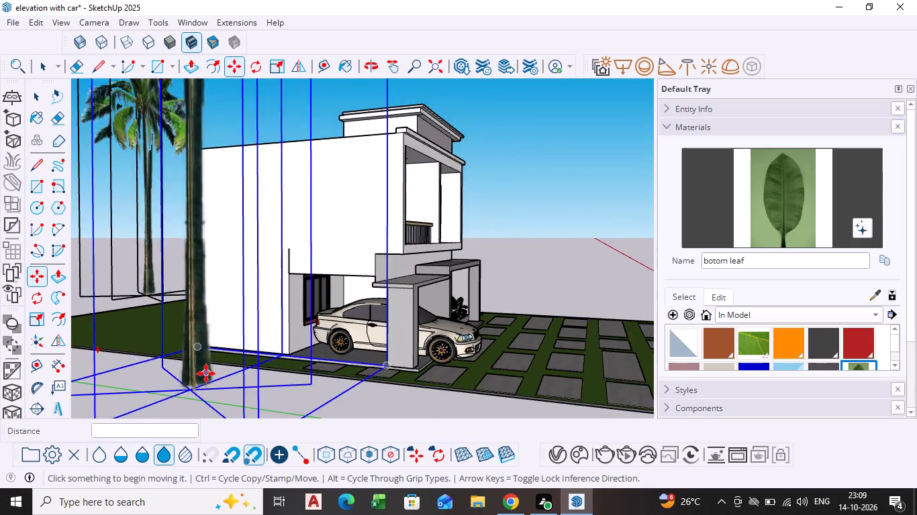
scroll(206, 374, "down", 2)
middle_click_drag(205, 375, 320, 388)
scroll(224, 366, "down", 13)
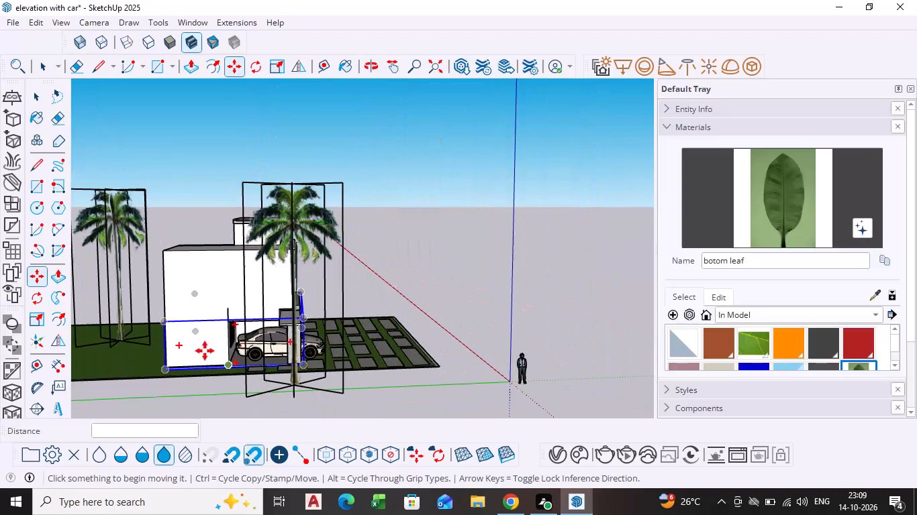
scroll(205, 351, "down", 1)
middle_click_drag(196, 357, 279, 369, "shift")
scroll(181, 341, "up", 15)
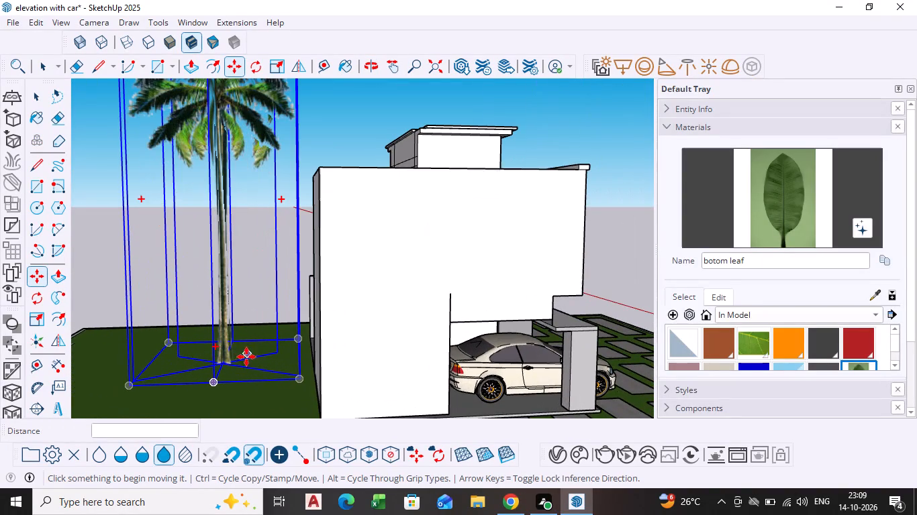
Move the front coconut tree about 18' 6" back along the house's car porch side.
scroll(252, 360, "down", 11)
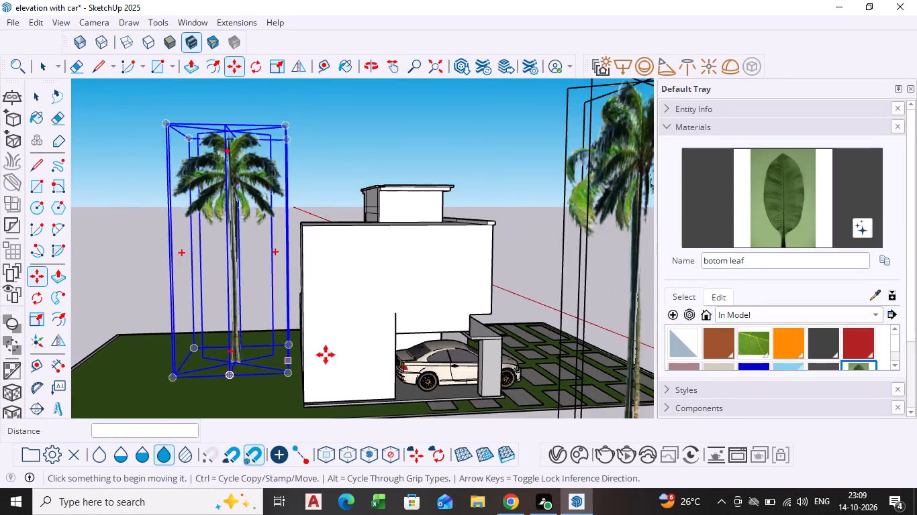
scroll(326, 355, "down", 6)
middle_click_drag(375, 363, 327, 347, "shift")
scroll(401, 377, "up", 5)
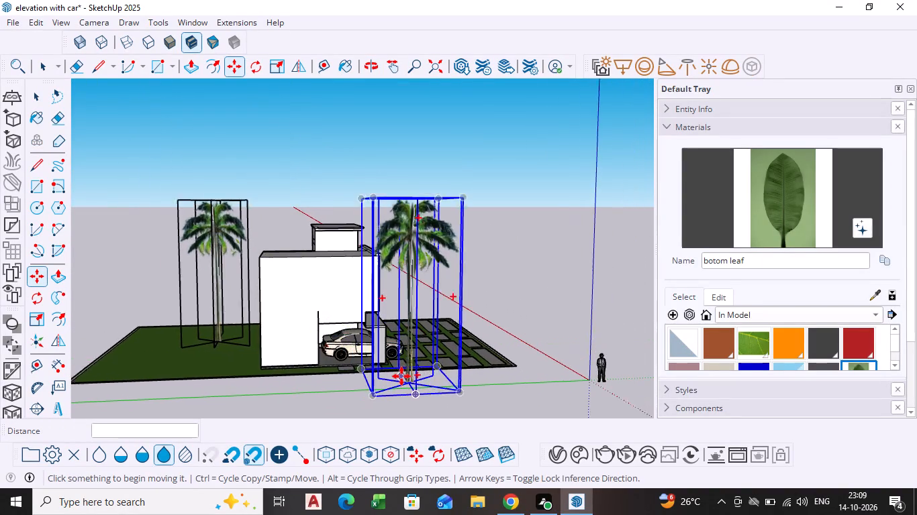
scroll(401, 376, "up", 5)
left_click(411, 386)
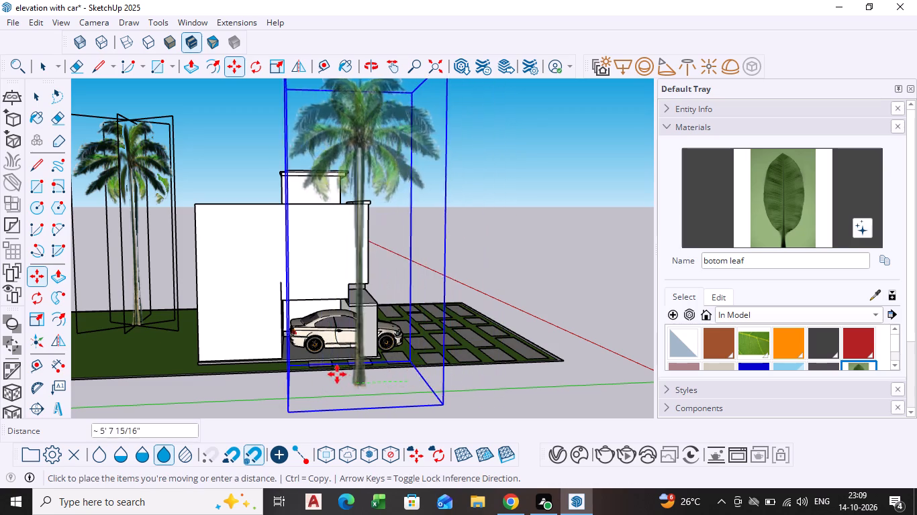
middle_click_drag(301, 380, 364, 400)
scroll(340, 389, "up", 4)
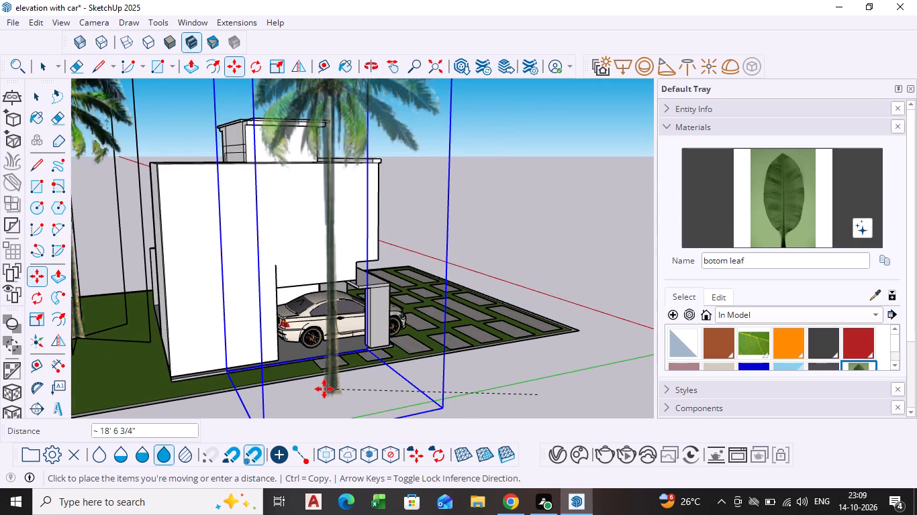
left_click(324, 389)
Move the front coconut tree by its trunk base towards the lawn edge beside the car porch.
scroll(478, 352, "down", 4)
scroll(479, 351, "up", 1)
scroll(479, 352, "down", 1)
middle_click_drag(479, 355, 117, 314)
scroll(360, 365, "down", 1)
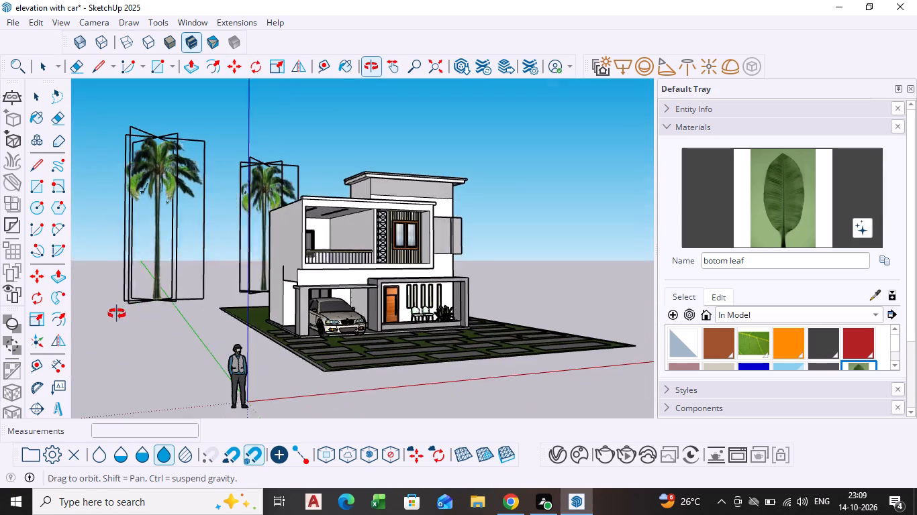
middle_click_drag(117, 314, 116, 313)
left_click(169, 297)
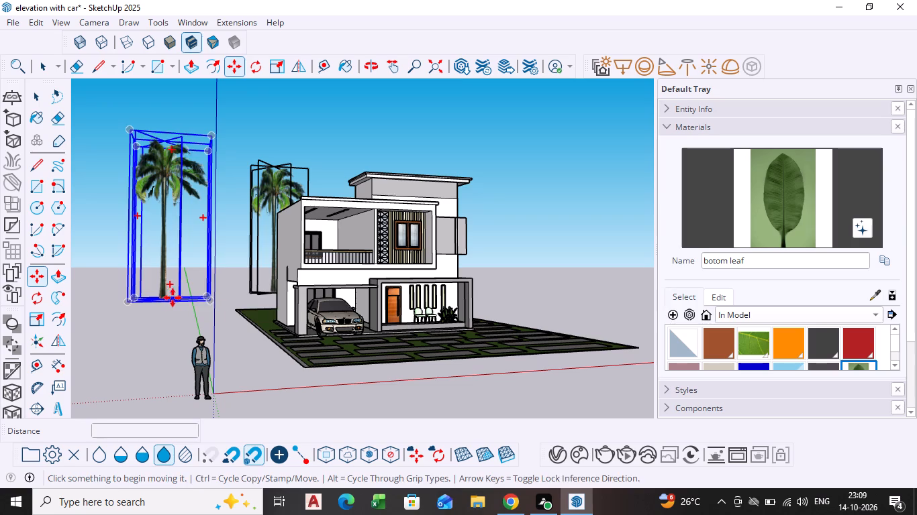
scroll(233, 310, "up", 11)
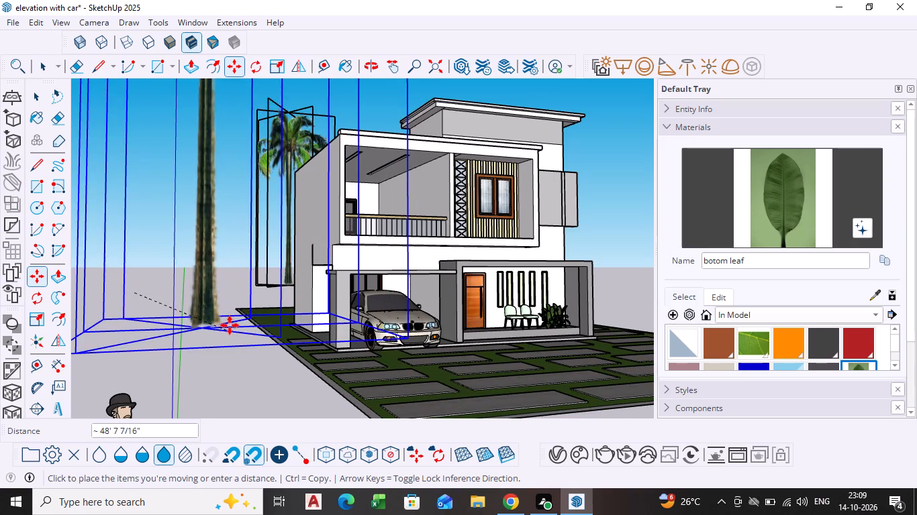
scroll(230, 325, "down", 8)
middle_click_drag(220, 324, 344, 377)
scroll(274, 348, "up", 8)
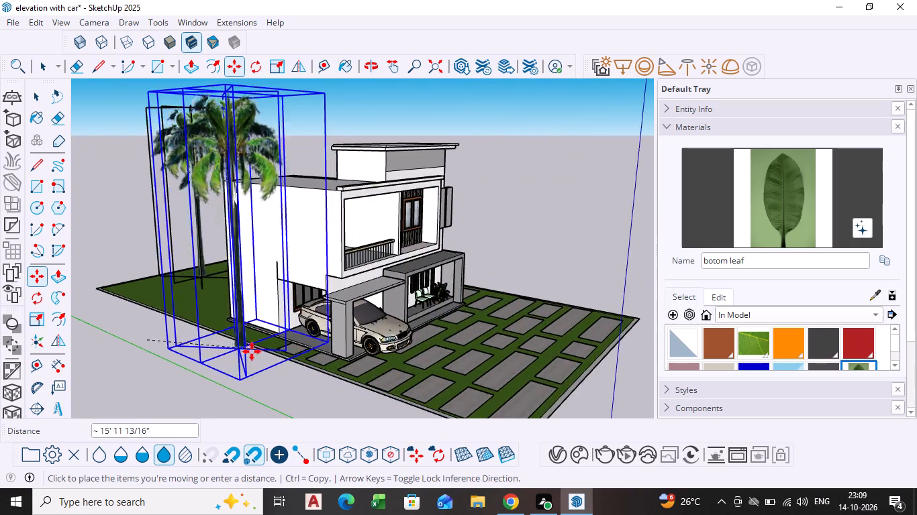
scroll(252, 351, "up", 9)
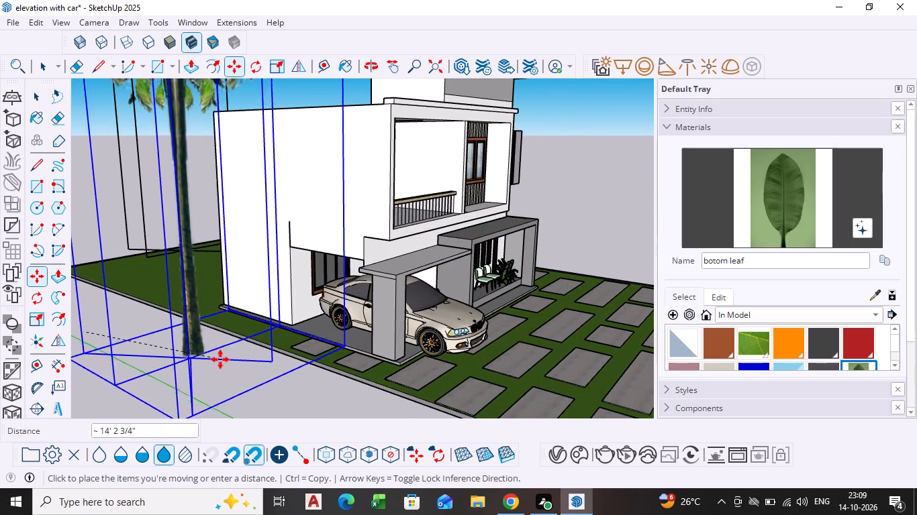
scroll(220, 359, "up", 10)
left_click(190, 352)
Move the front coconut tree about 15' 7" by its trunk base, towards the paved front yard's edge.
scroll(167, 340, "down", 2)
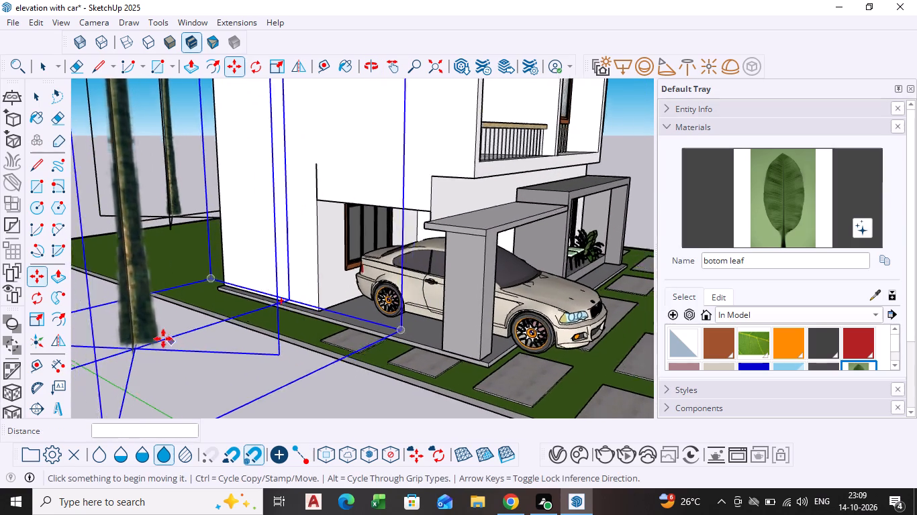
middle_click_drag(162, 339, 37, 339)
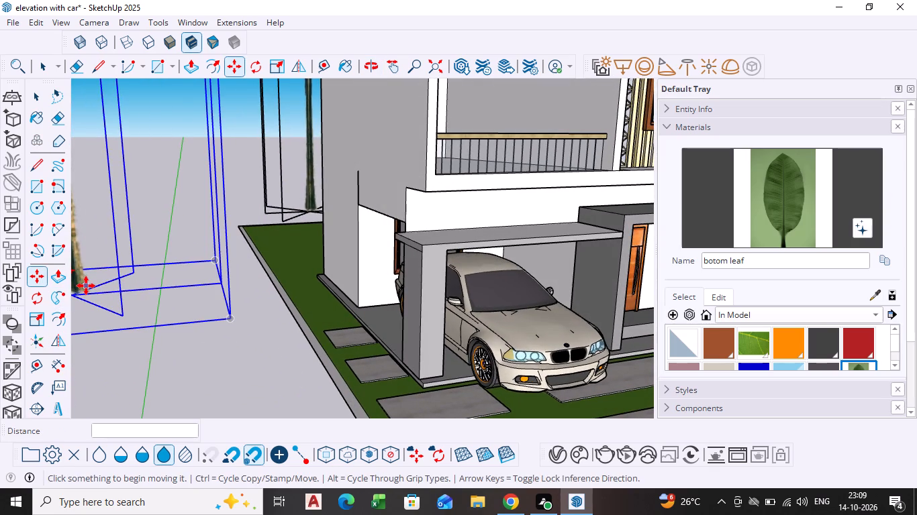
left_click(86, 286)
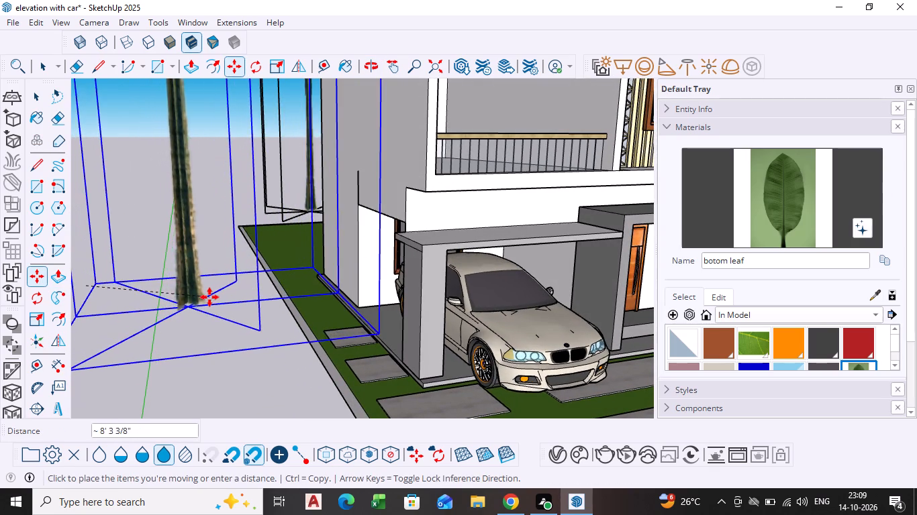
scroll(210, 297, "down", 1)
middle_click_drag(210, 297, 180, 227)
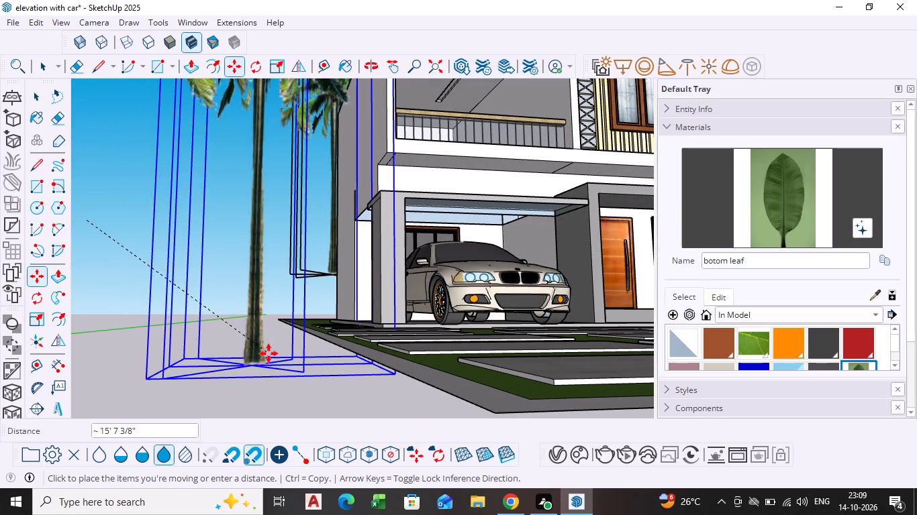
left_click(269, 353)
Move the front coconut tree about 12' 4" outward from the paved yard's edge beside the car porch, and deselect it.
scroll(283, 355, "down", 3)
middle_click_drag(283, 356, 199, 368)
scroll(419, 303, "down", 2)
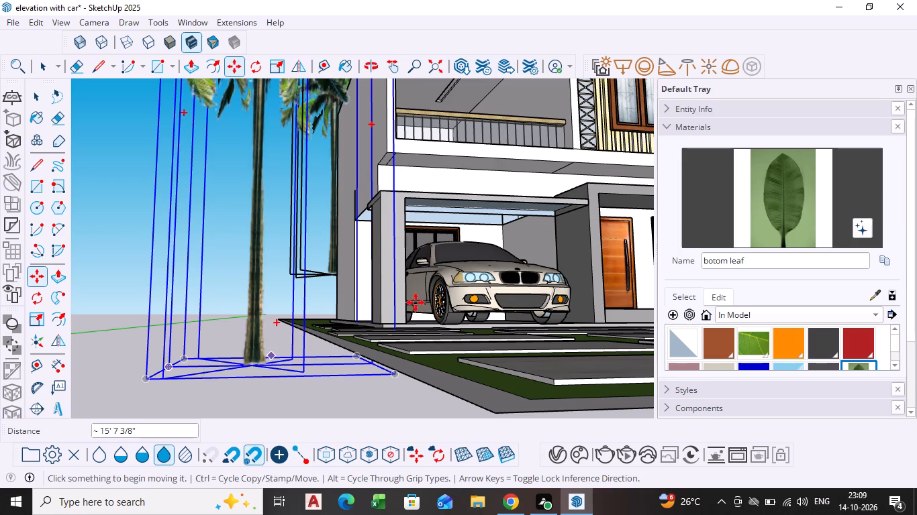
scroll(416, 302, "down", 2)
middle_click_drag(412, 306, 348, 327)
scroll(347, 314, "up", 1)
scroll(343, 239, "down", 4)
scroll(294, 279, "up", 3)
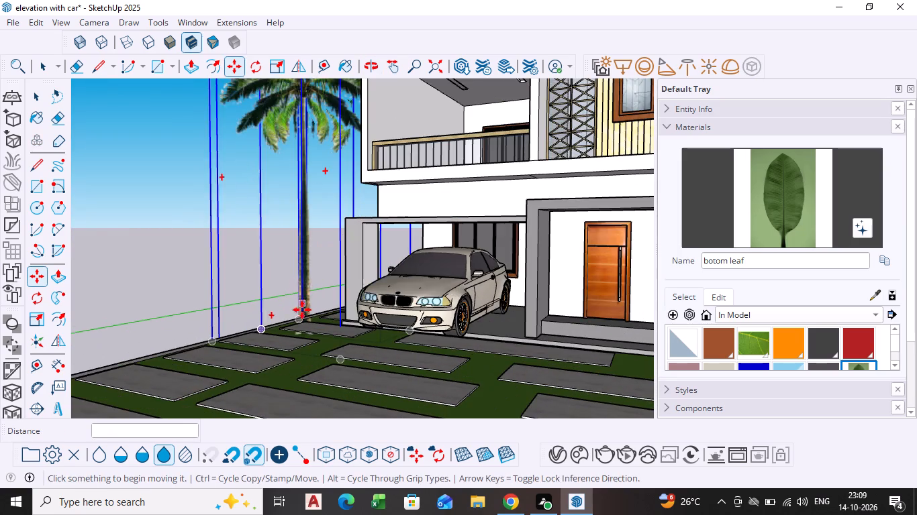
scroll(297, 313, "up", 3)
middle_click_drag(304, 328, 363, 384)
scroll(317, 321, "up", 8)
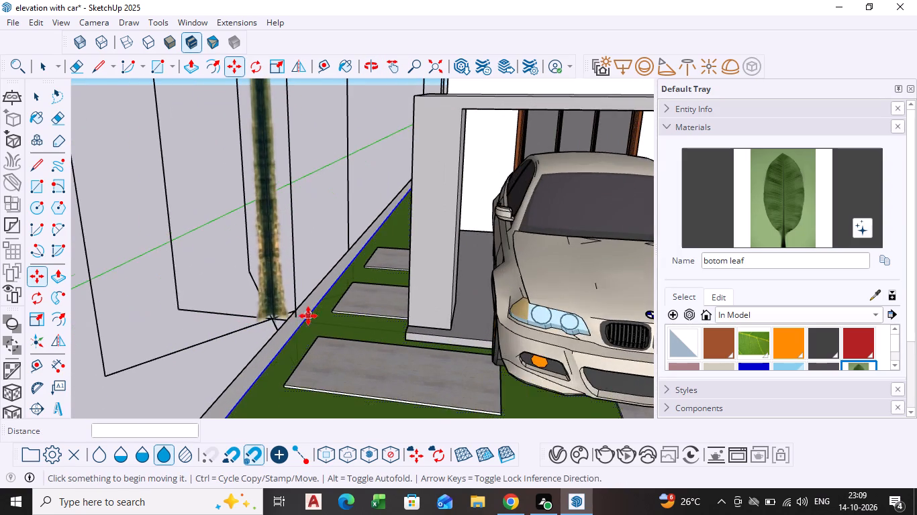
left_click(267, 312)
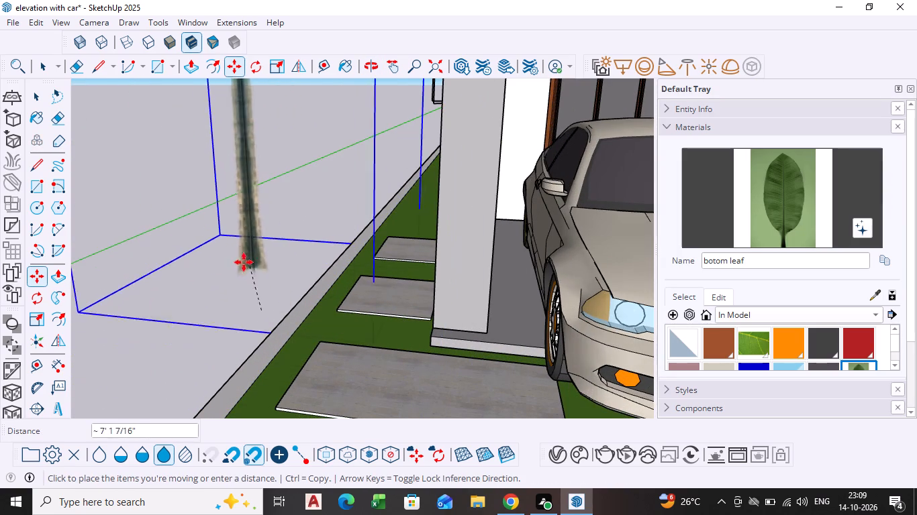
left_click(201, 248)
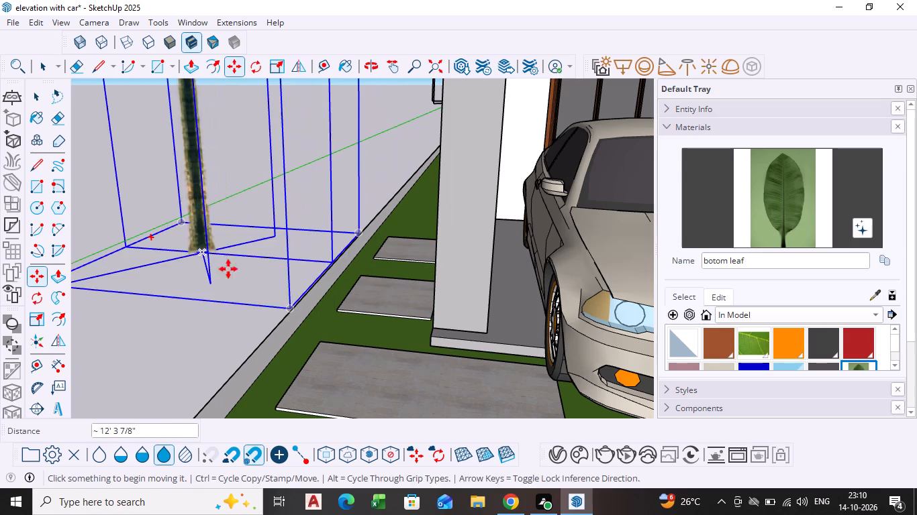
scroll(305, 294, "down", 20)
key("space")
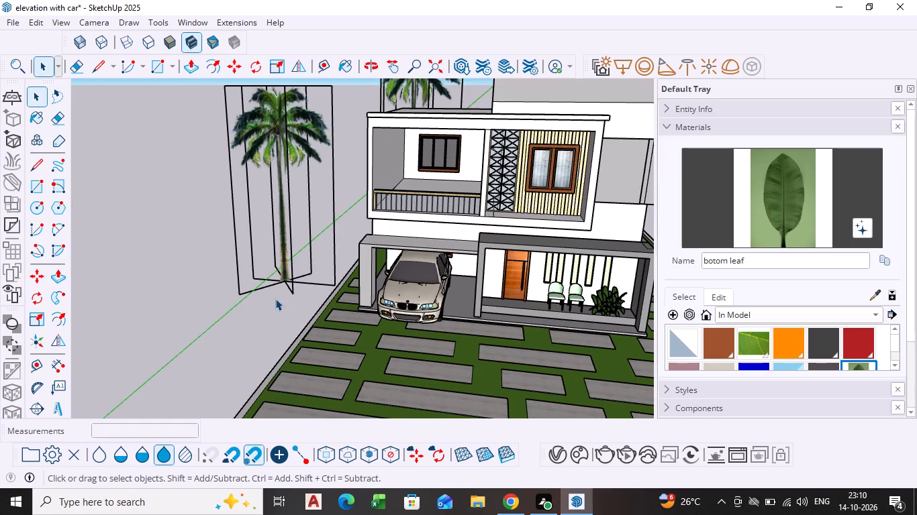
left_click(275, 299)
Examine the placement of both coconut trees from the front of the house.
scroll(332, 325, "down", 5)
left_click(623, 193)
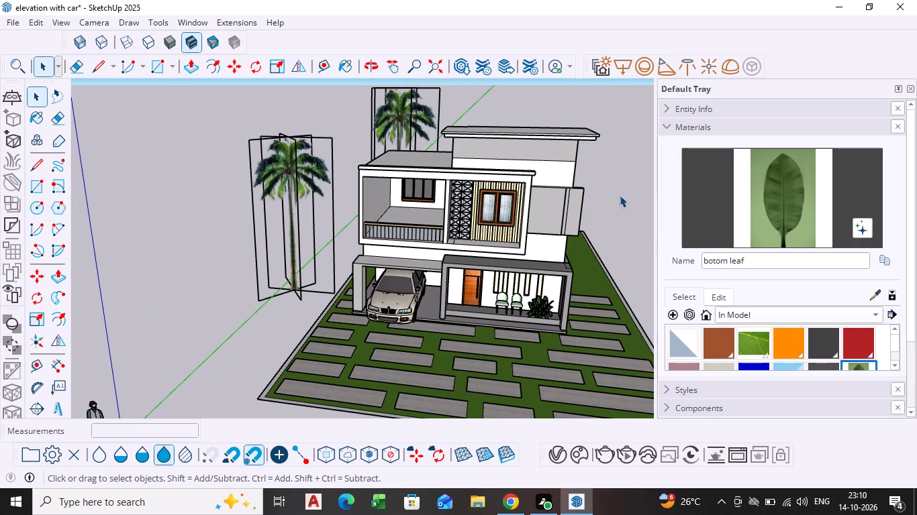
scroll(381, 268, "down", 3)
middle_click_drag(379, 270, 432, 248)
scroll(422, 244, "up", 5)
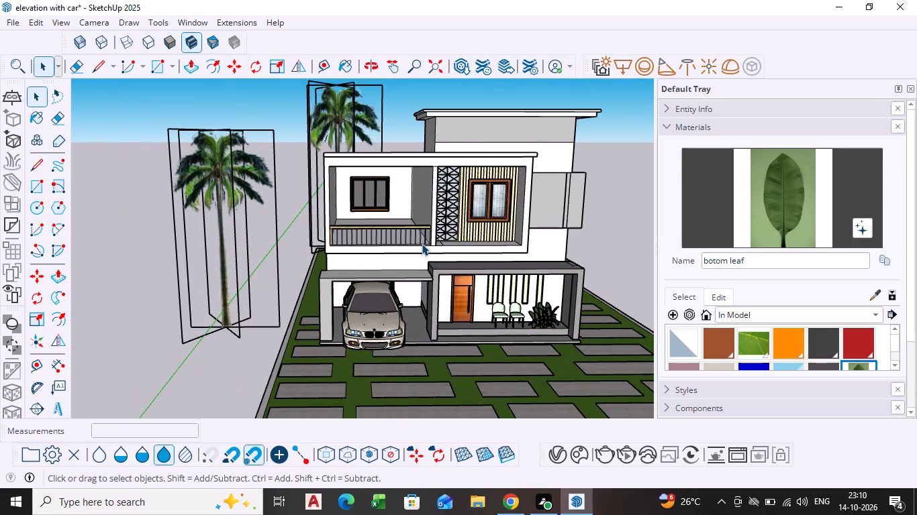
key("space")
left_click(620, 207)
left_click(620, 207)
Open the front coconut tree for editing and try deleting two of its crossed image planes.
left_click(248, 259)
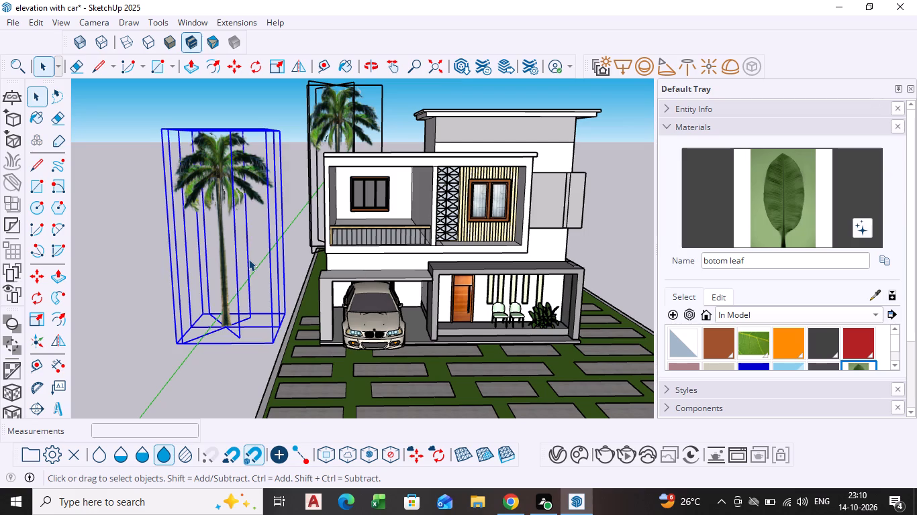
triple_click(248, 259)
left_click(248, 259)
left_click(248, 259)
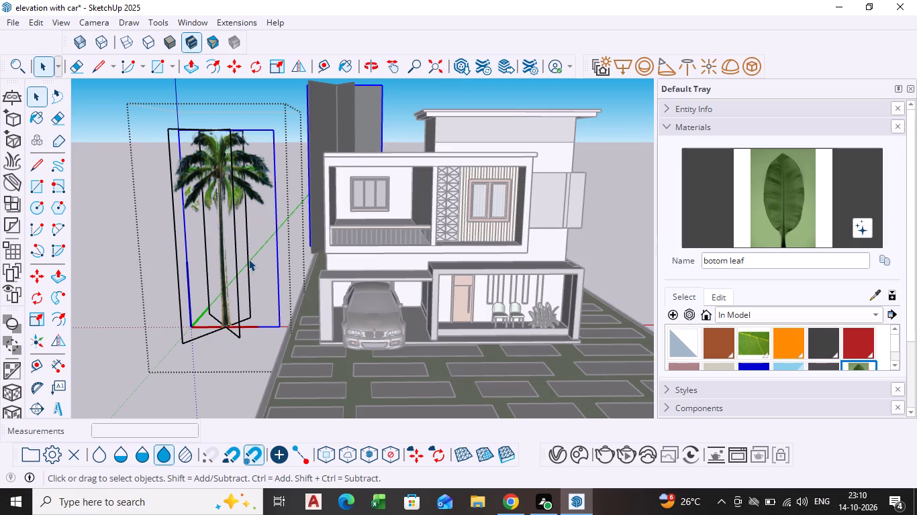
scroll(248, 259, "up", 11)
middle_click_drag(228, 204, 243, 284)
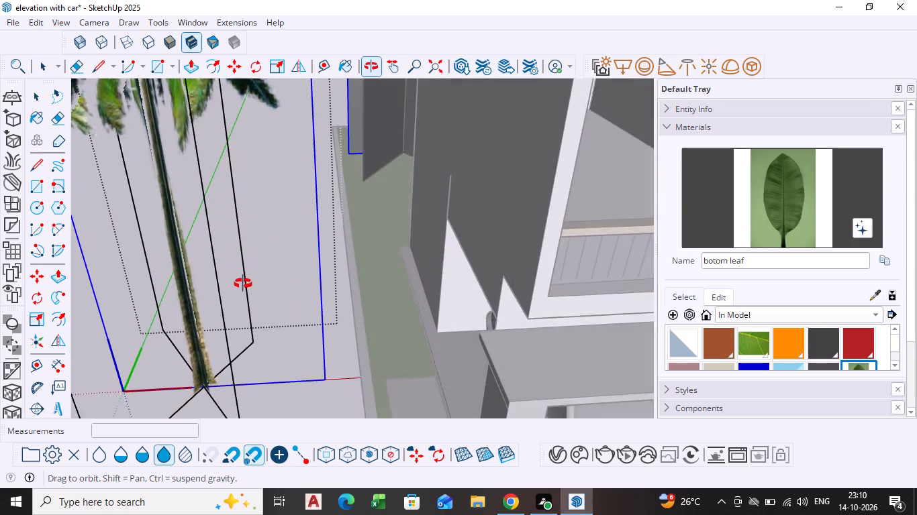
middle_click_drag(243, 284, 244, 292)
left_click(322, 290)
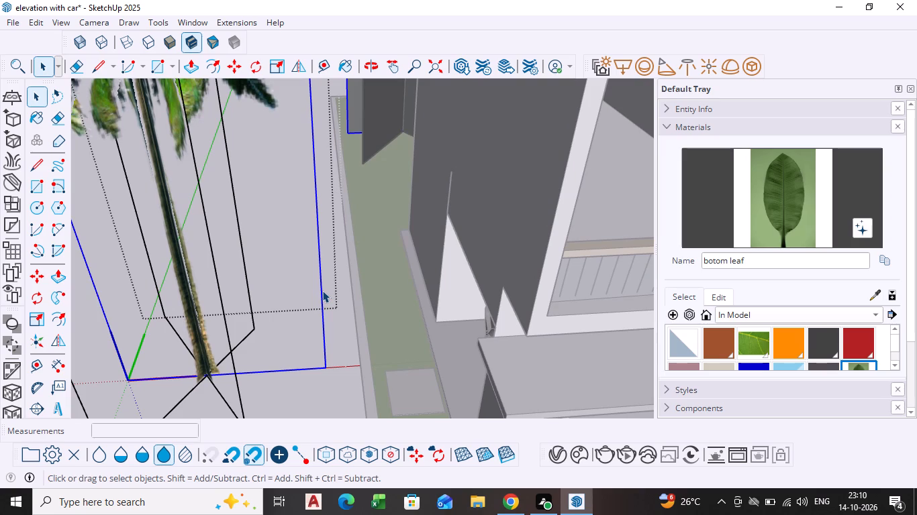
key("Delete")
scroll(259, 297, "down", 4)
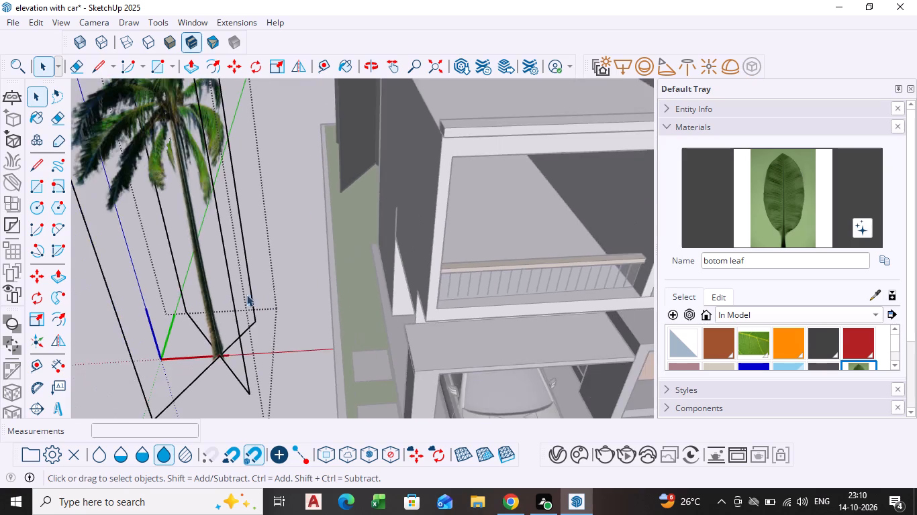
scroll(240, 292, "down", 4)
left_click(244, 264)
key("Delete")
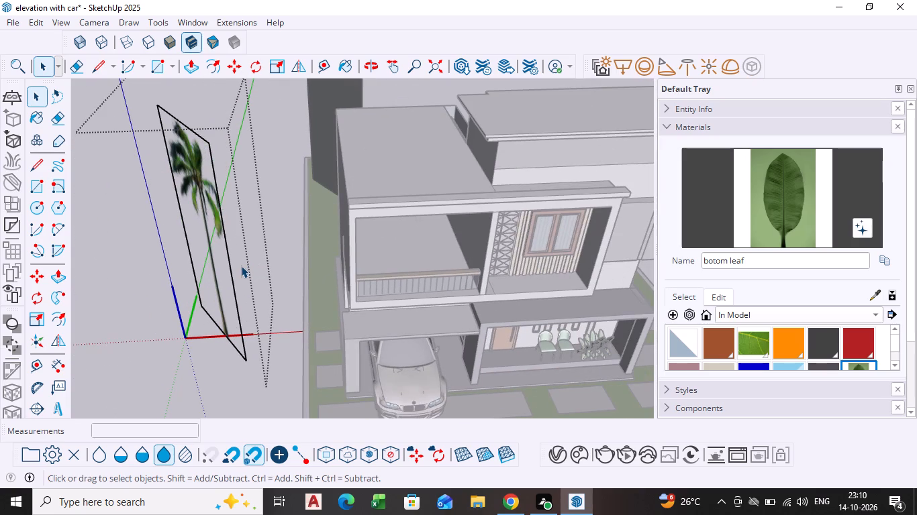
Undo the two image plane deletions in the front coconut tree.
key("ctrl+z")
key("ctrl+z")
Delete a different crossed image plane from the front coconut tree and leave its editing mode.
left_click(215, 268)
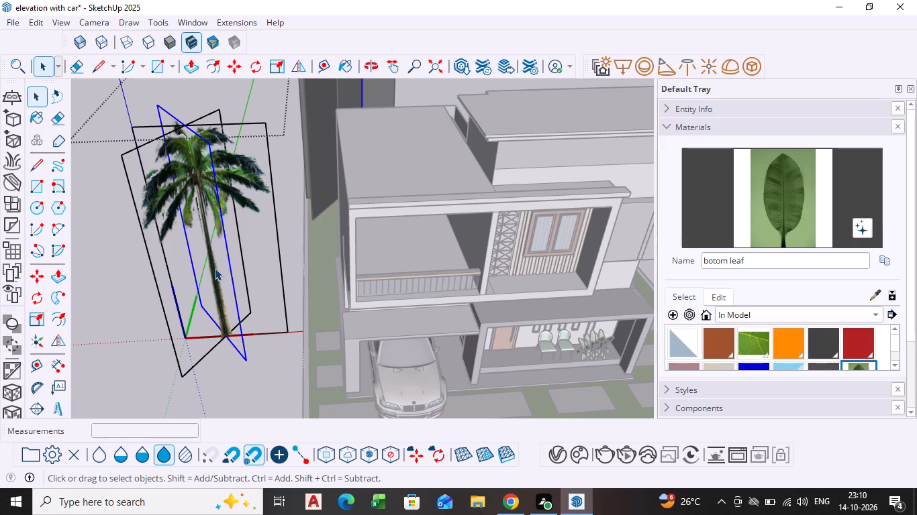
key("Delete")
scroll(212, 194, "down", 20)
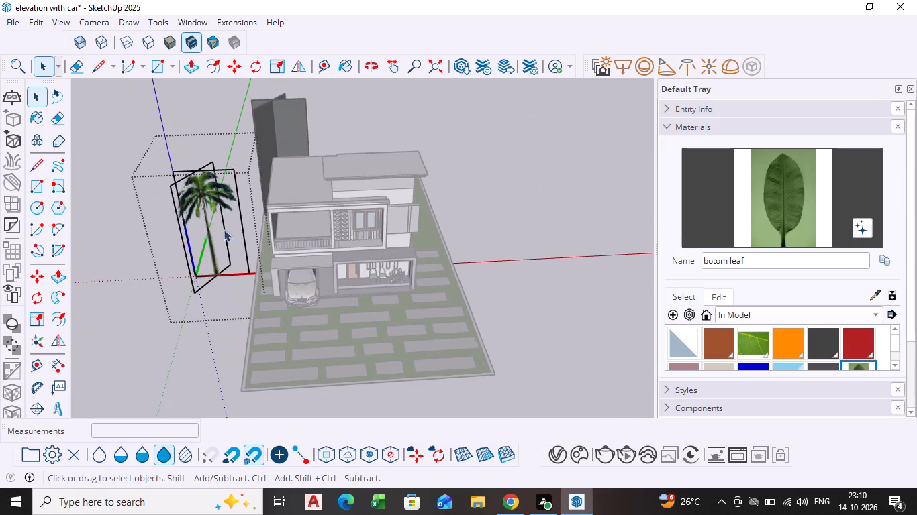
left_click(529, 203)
Delete both coconut trees beside the house, the rear one and the front one.
left_click(278, 146)
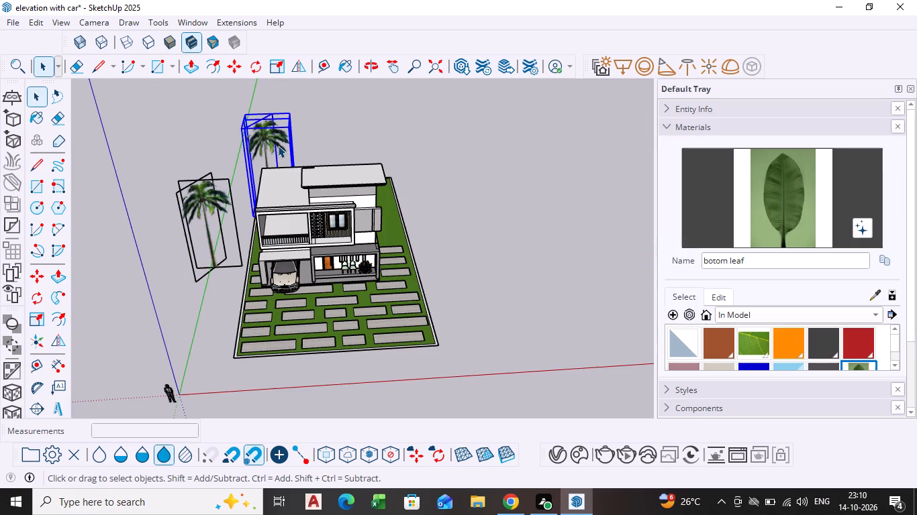
key("Delete")
left_click(207, 212)
key("Delete")
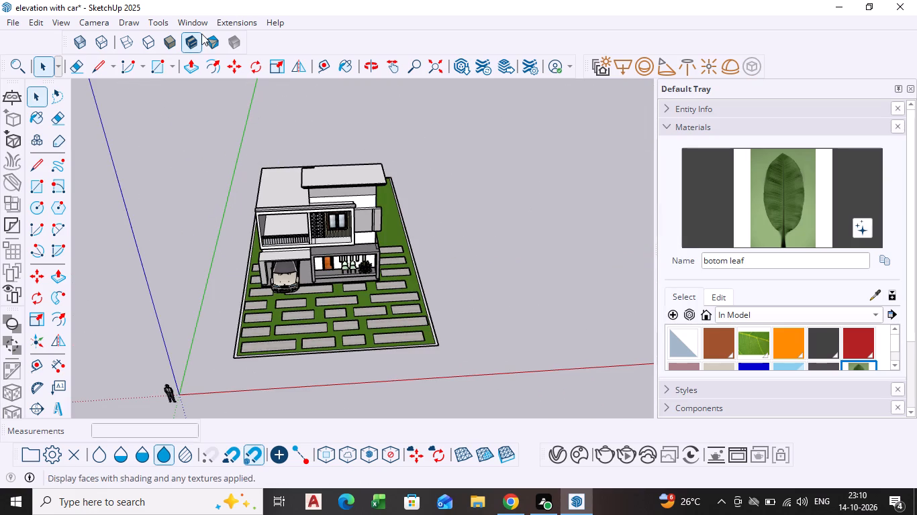
Browse the 3D Warehouse coconut tree results up to 1 MB and load "COCONUT TREE 56" into the model.
left_click(199, 22)
left_click(222, 124)
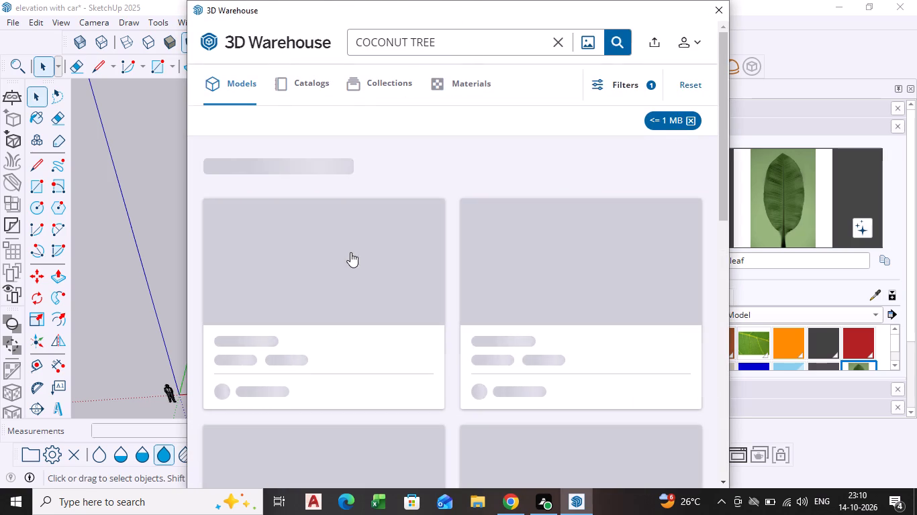
scroll(404, 290, "down", 4)
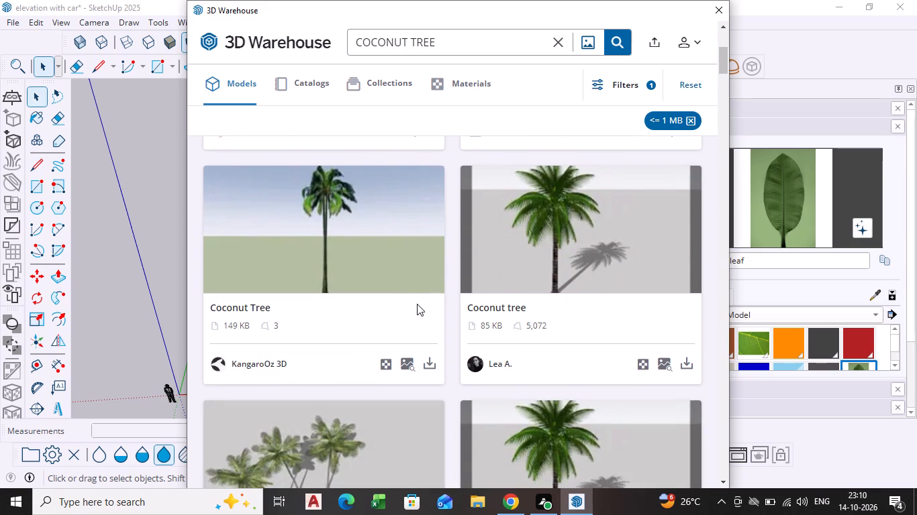
scroll(436, 312, "down", 4)
scroll(517, 333, "down", 3)
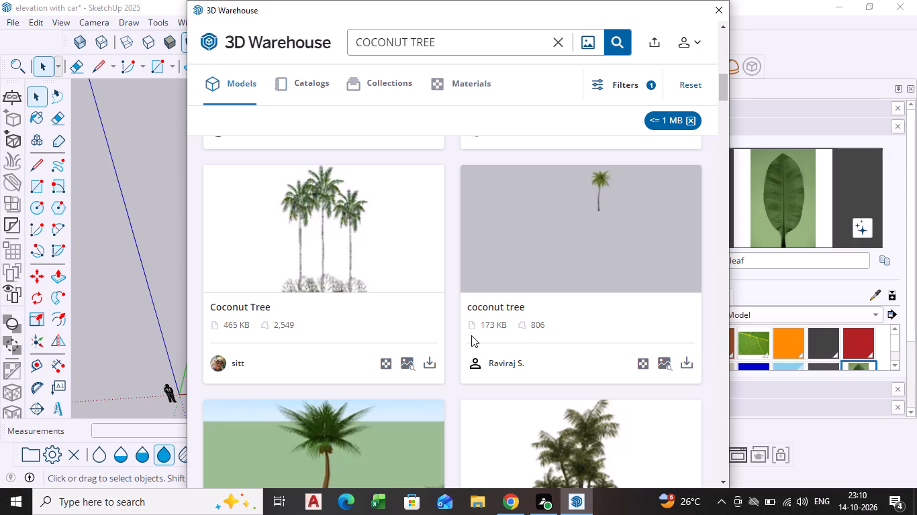
scroll(420, 321, "down", 3)
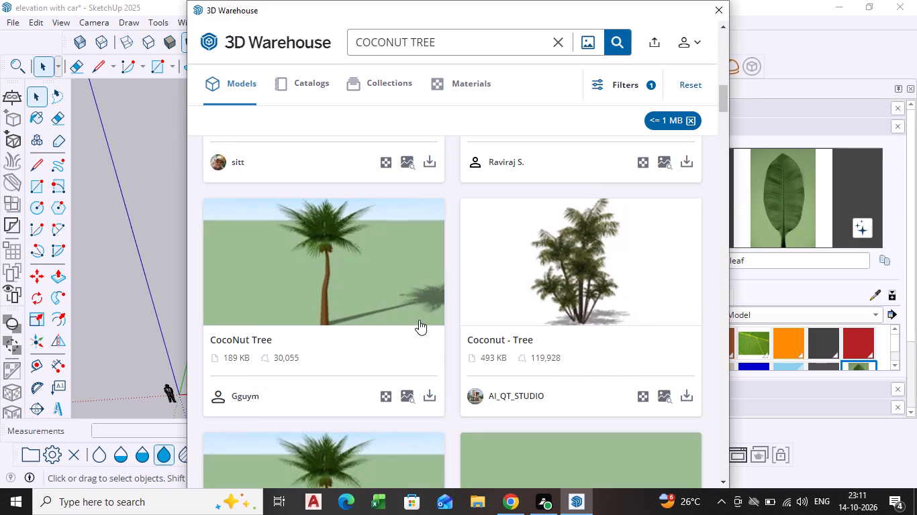
scroll(419, 320, "up", 1)
scroll(412, 319, "down", 6)
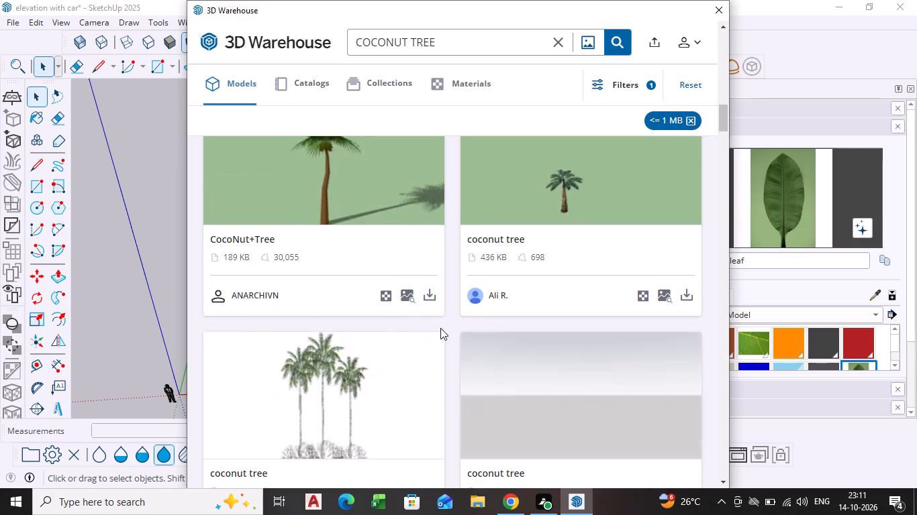
scroll(444, 336, "down", 5)
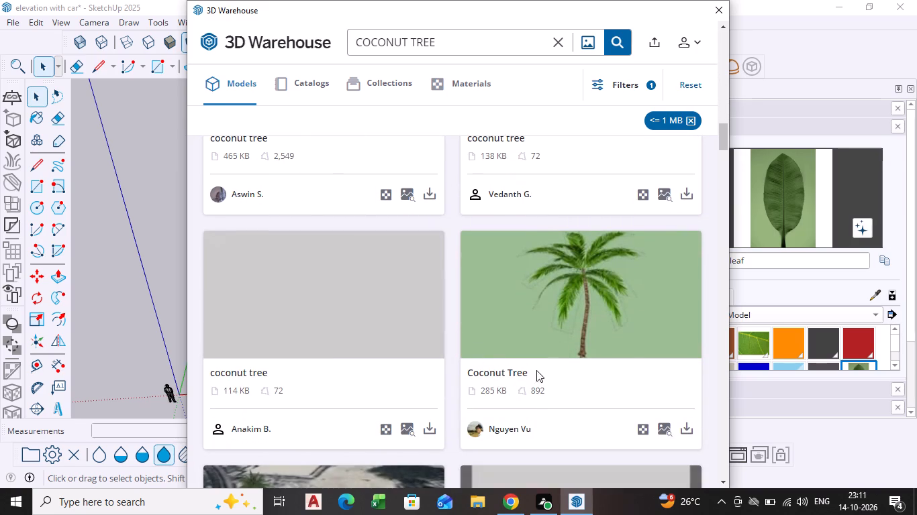
scroll(412, 355, "down", 3)
scroll(550, 400, "down", 2)
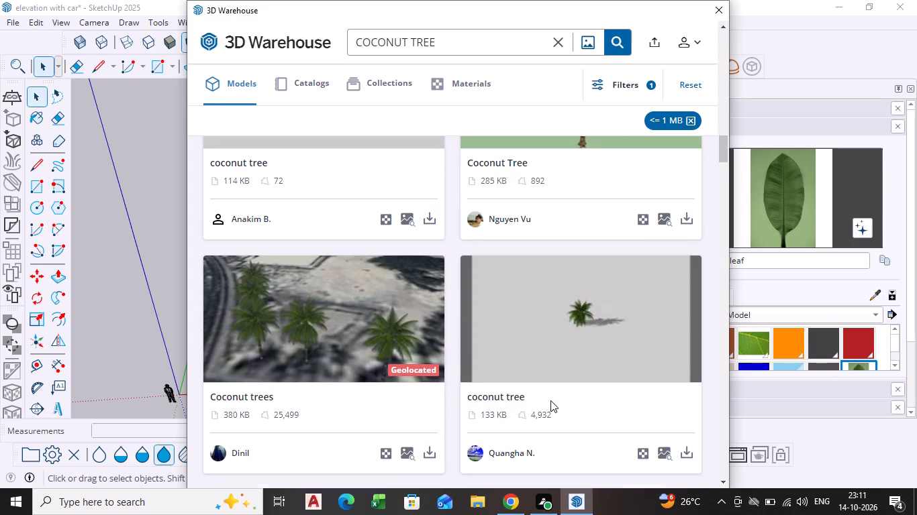
scroll(550, 400, "down", 2)
scroll(444, 320, "down", 4)
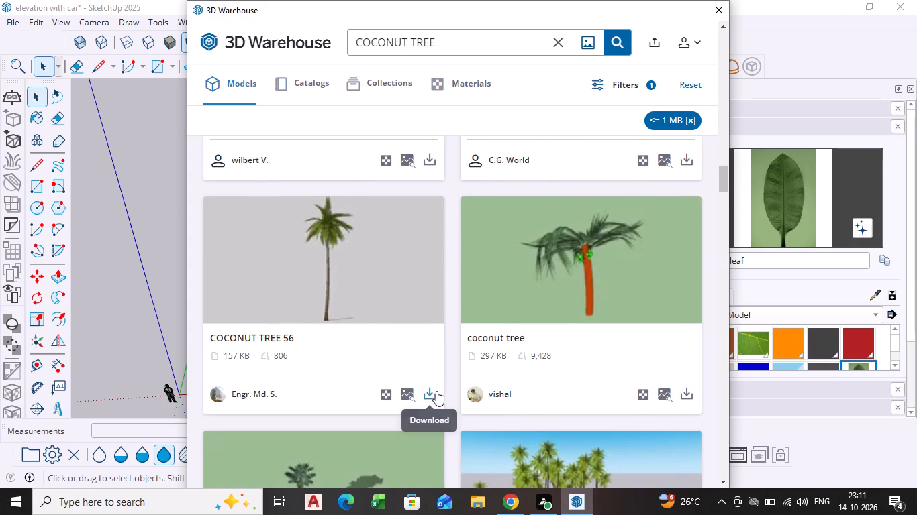
left_click(436, 390)
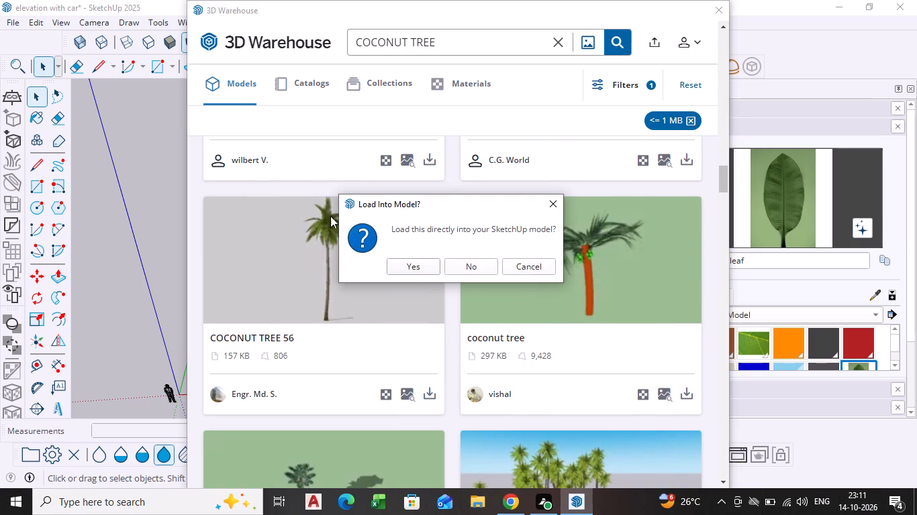
left_click(397, 261)
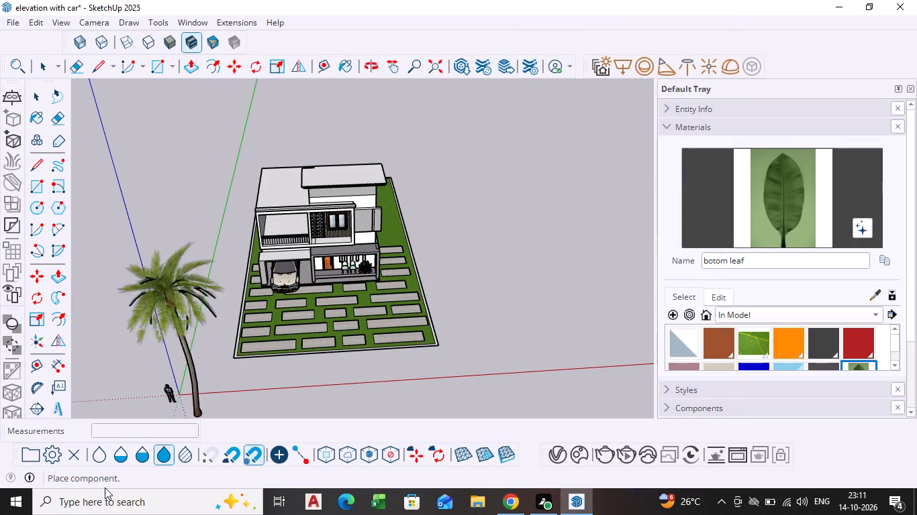
Place the coconut tree on the lawn beside the house's side wall, on the carport side.
scroll(0, 514, "up", 1)
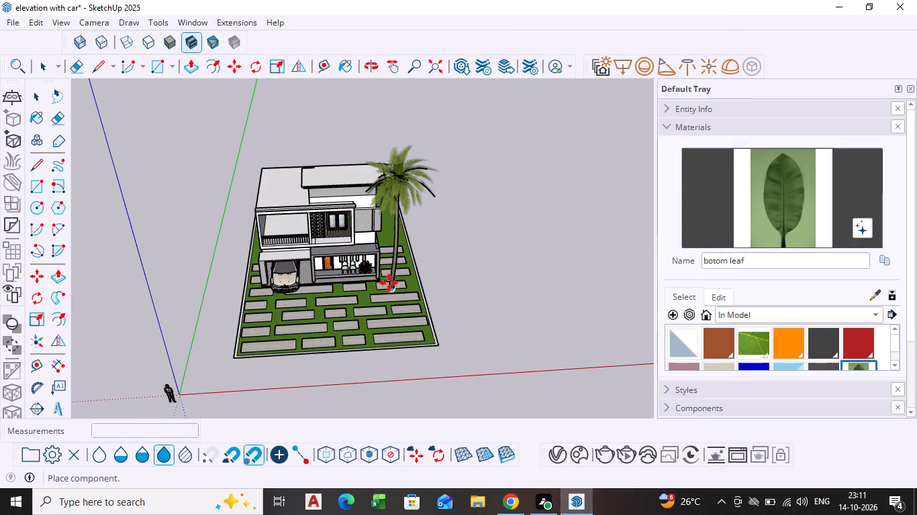
middle_click_drag(197, 284, 284, 253)
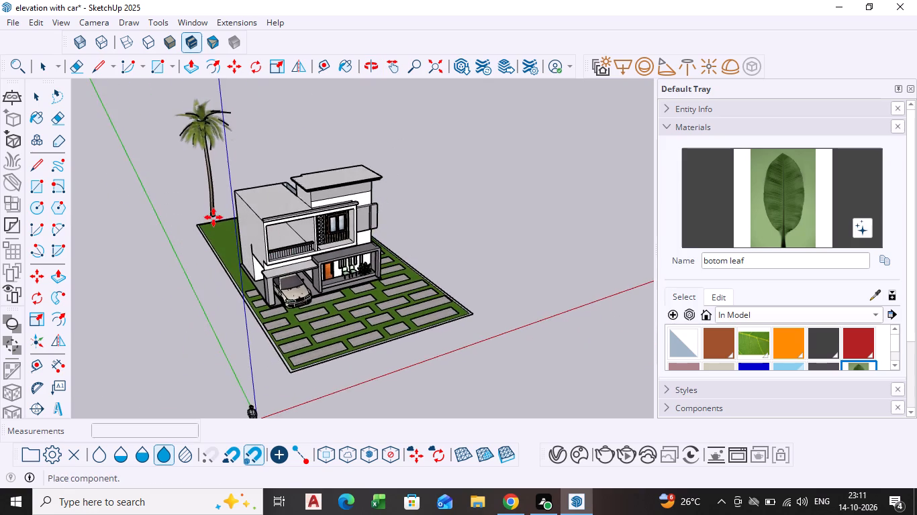
middle_click_drag(214, 218, 265, 238)
scroll(215, 263, "up", 3)
scroll(213, 263, "down", 1)
middle_click_drag(213, 263, 309, 301)
scroll(209, 285, "up", 4)
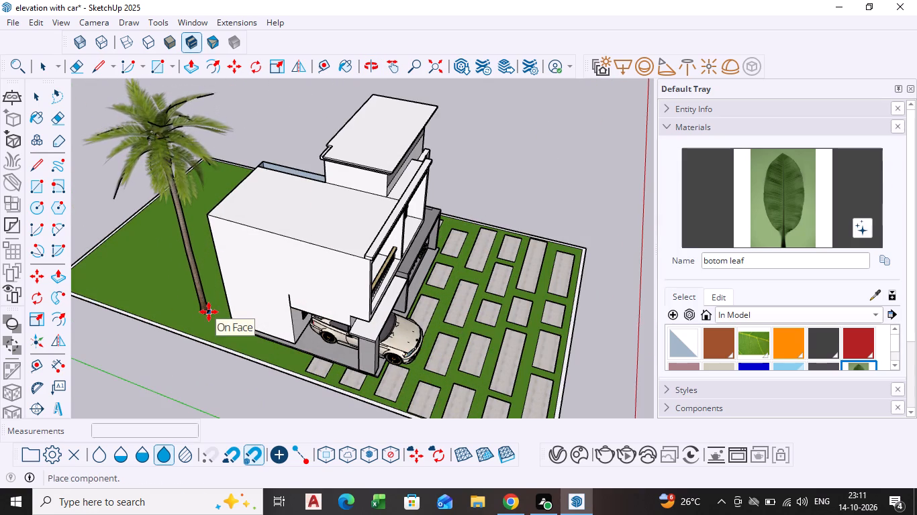
left_click(209, 312)
scroll(243, 320, "down", 2)
middle_click_drag(243, 320, 21, 304)
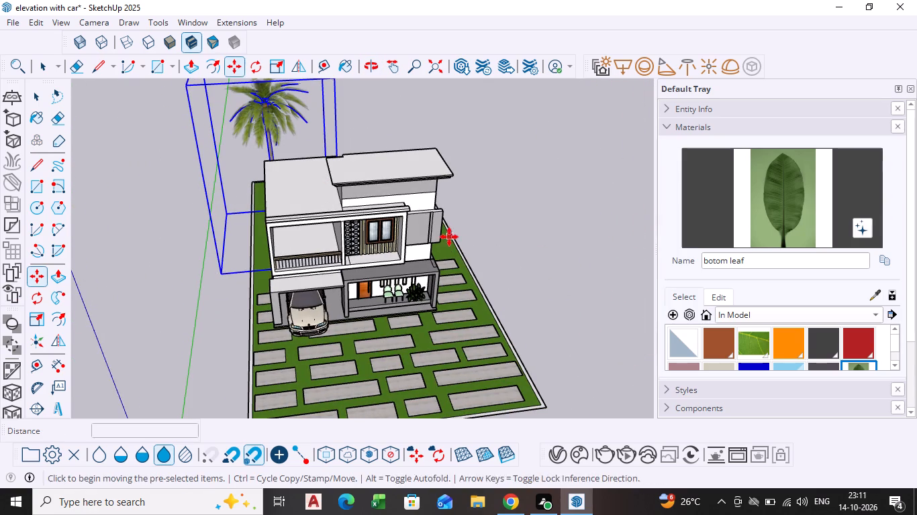
key("space")
left_click(557, 194)
Draw a 9" line across the plot's border strip at the front corner on the carport side, extending the lawn's side edge.
scroll(425, 224, "down", 3)
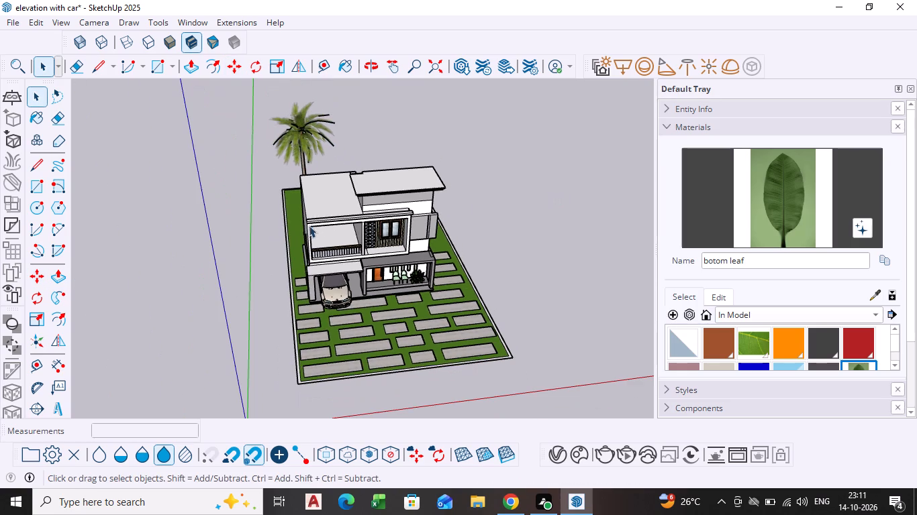
middle_click_drag(309, 225, 360, 219)
scroll(318, 327, "up", 3)
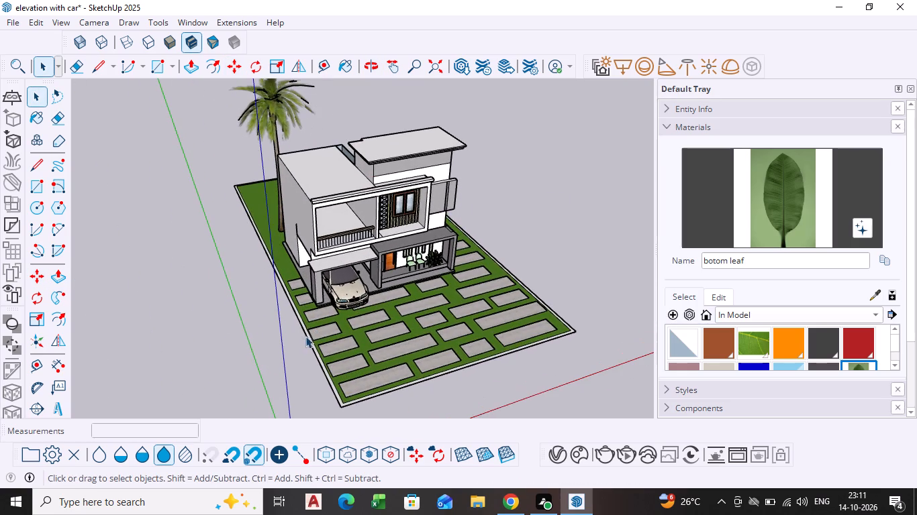
scroll(308, 332, "up", 7)
scroll(306, 332, "down", 4)
middle_click_drag(309, 337, 287, 308, "shift")
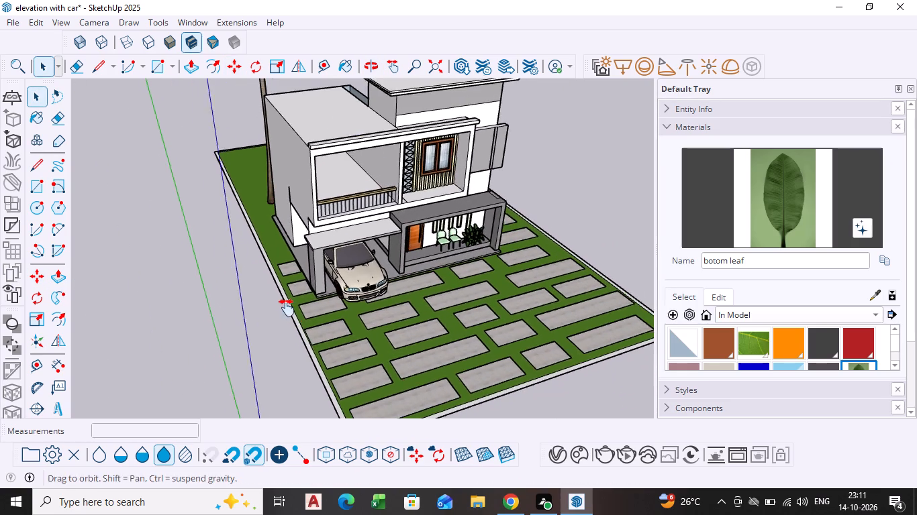
middle_click_drag(287, 308, 261, 271, "shift")
scroll(299, 367, "up", 8)
key("l")
scroll(311, 347, "up", 4)
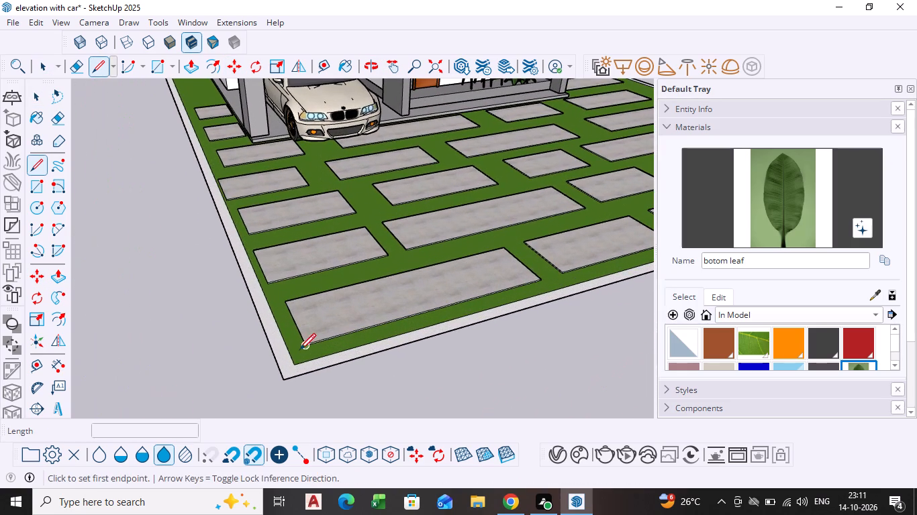
left_click(294, 365)
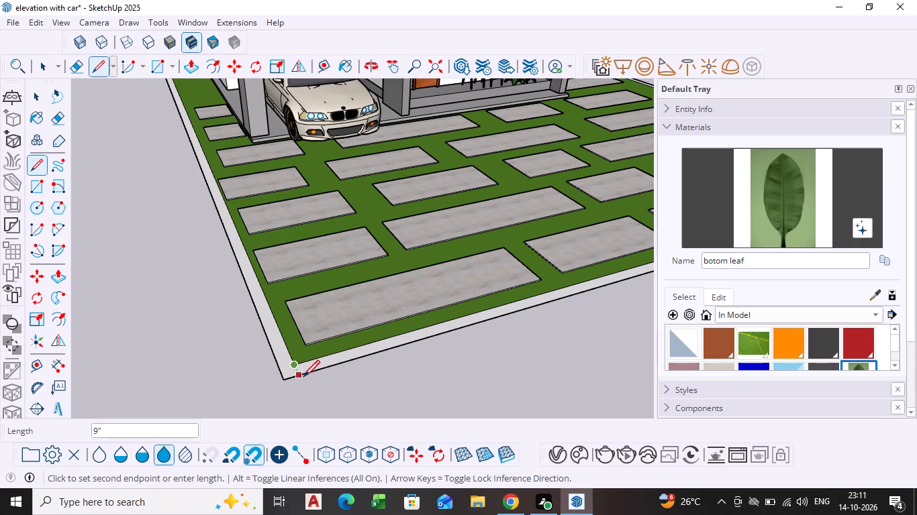
scroll(299, 376, "up", 5)
left_click(299, 373)
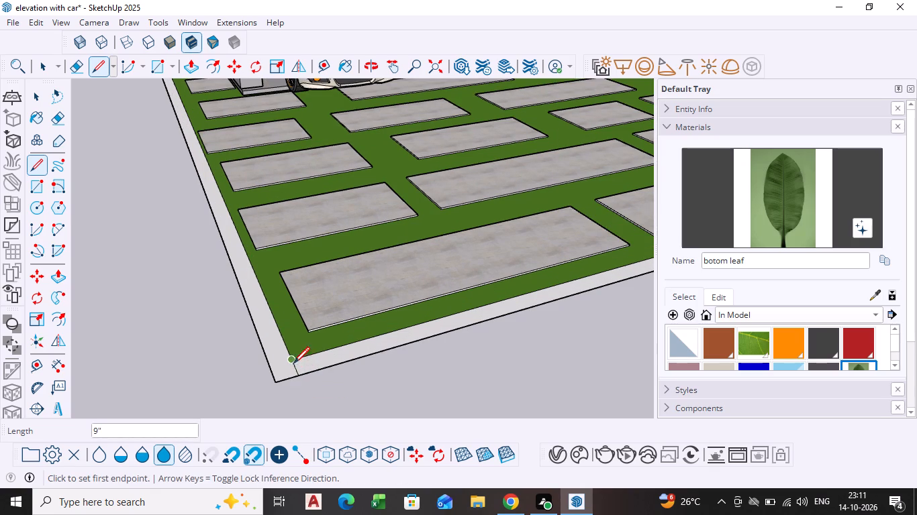
Draw a matching line across the border strip at the opposite front corner, separating the front strip from the side strip.
scroll(324, 320, "down", 4)
scroll(397, 298, "down", 3)
middle_click_drag(397, 299, 115, 331, "shift")
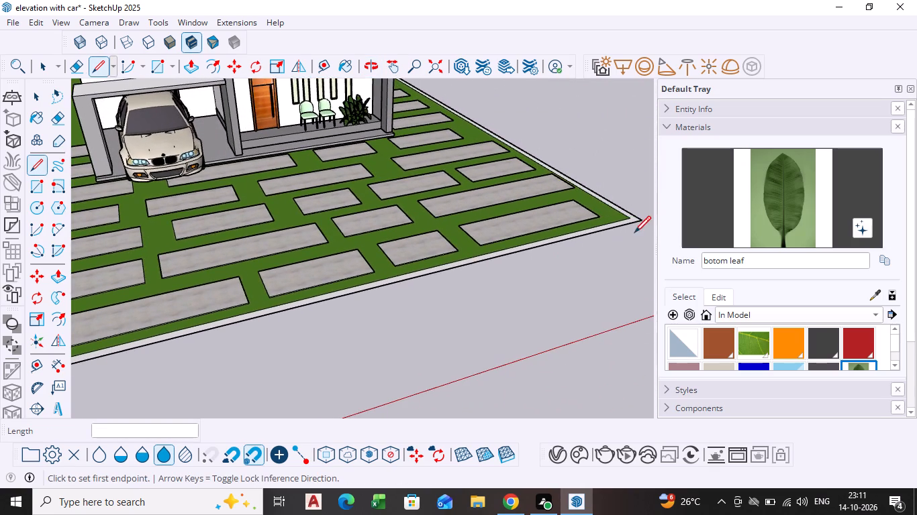
scroll(653, 220, "up", 4)
scroll(628, 227, "down", 1)
middle_click_drag(628, 229, 579, 256)
scroll(622, 249, "up", 3)
left_click_drag(615, 280, 615, 286)
left_click(622, 291)
key("space")
Push/Pull the side and rear border strip up 10' to form a boundary wall, leaving the front strip flat.
left_click(616, 262)
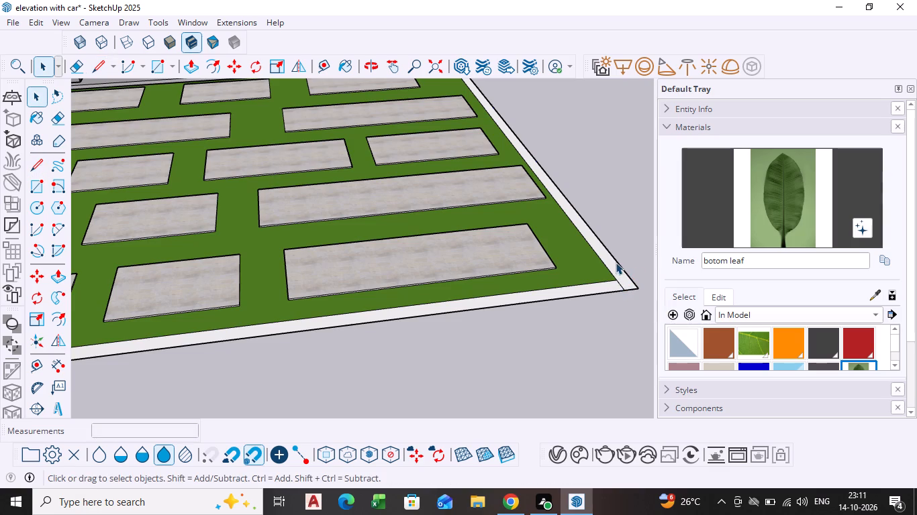
left_click(614, 266)
key("p")
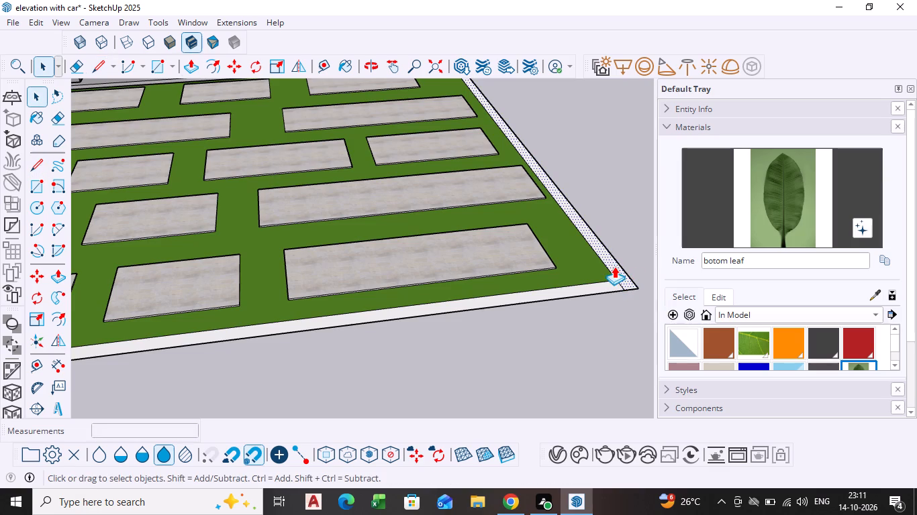
left_click(614, 266)
scroll(552, 192, "down", 10)
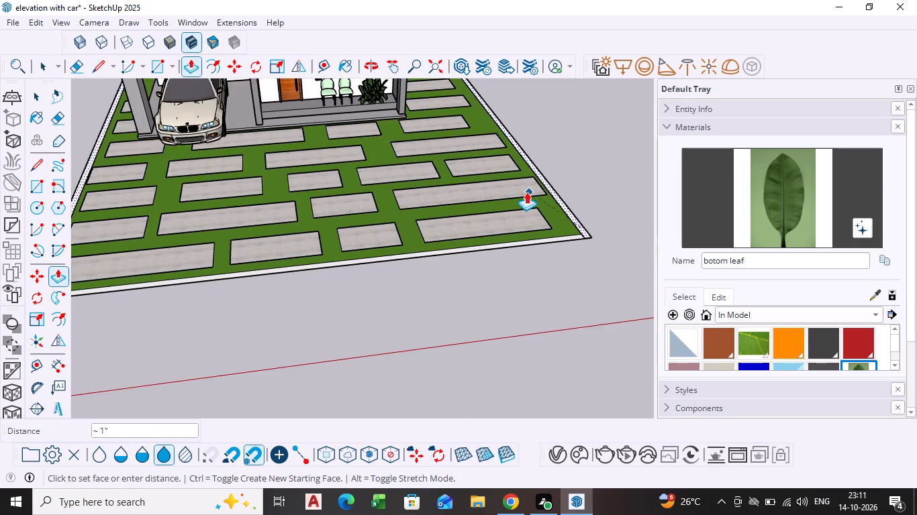
scroll(526, 192, "down", 2)
type("10'")
key("Return")
scroll(493, 156, "down", 4)
middle_click_drag(468, 166, 475, 165)
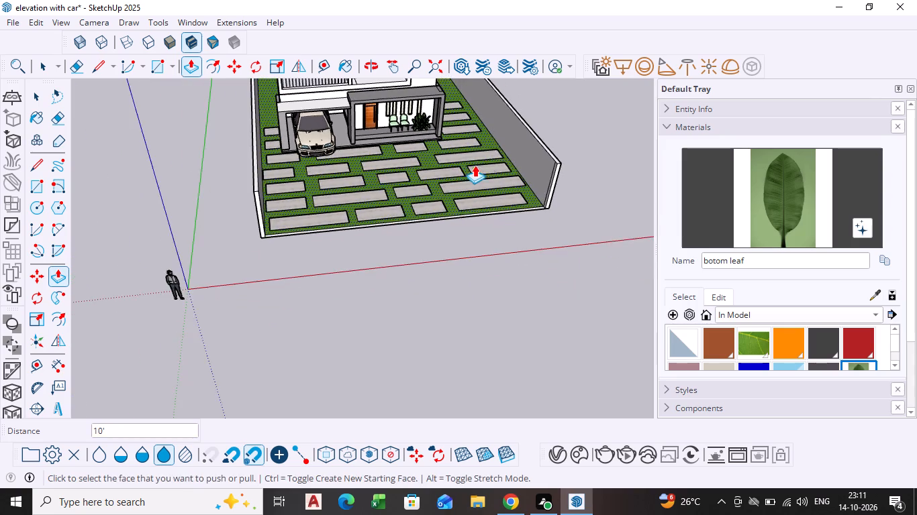
middle_click_drag(475, 165, 536, 146)
key("v")
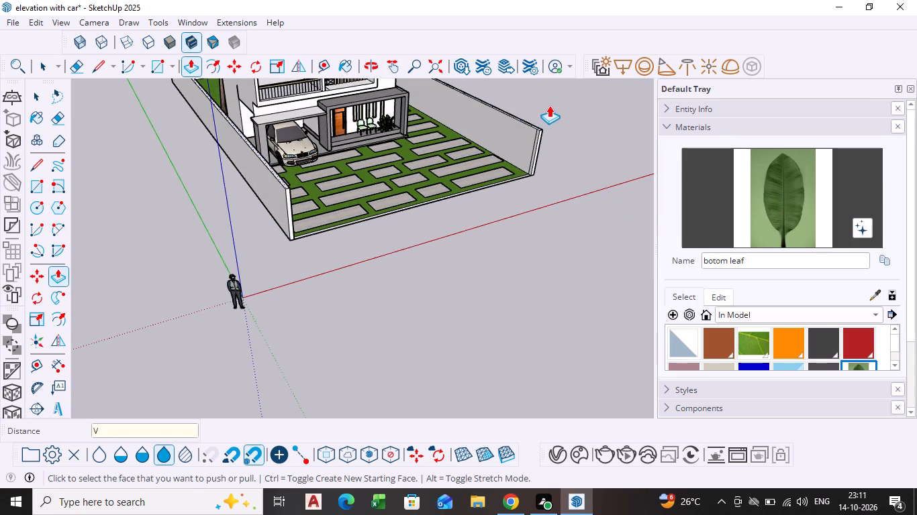
key("space")
left_click(552, 103)
Copy the coconut tree about 36' toward the front of the plot on the carport side.
scroll(322, 184, "down", 4)
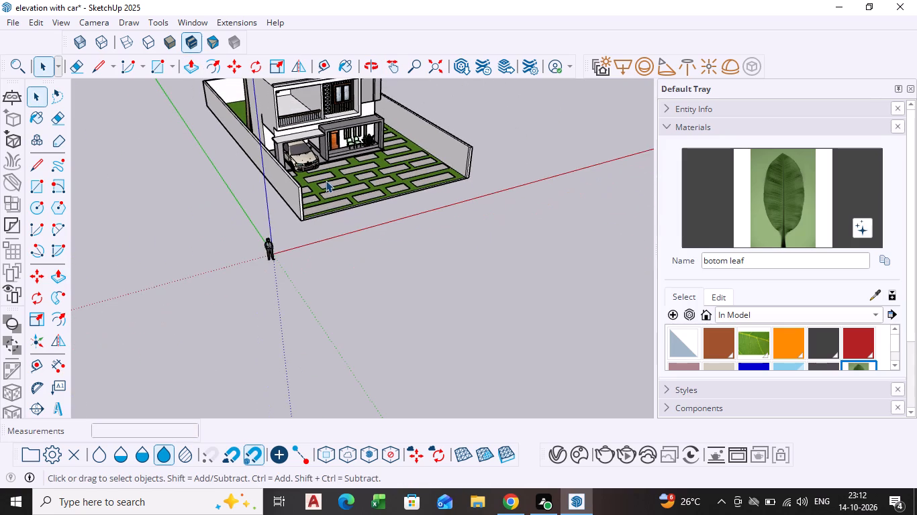
middle_click_drag(326, 180, 317, 213)
scroll(316, 215, "down", 1)
middle_click_drag(336, 175, 314, 257, "shift")
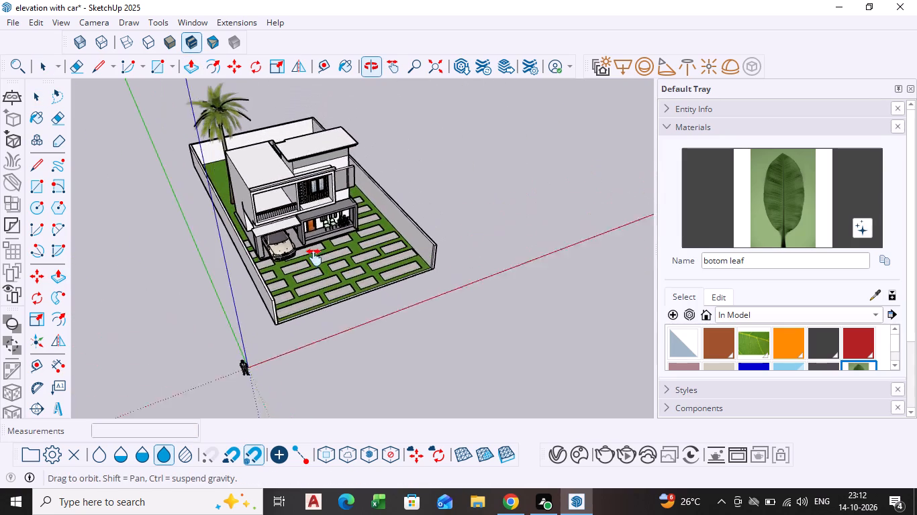
middle_click_drag(314, 257, 312, 260, "shift")
middle_click_drag(293, 260, 260, 252)
scroll(248, 190, "up", 4)
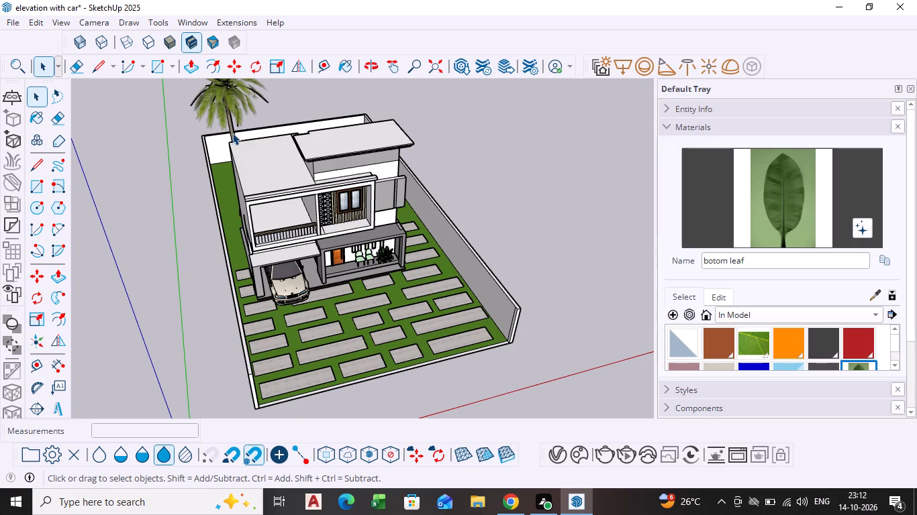
left_click(232, 133)
key("m")
left_click(232, 133)
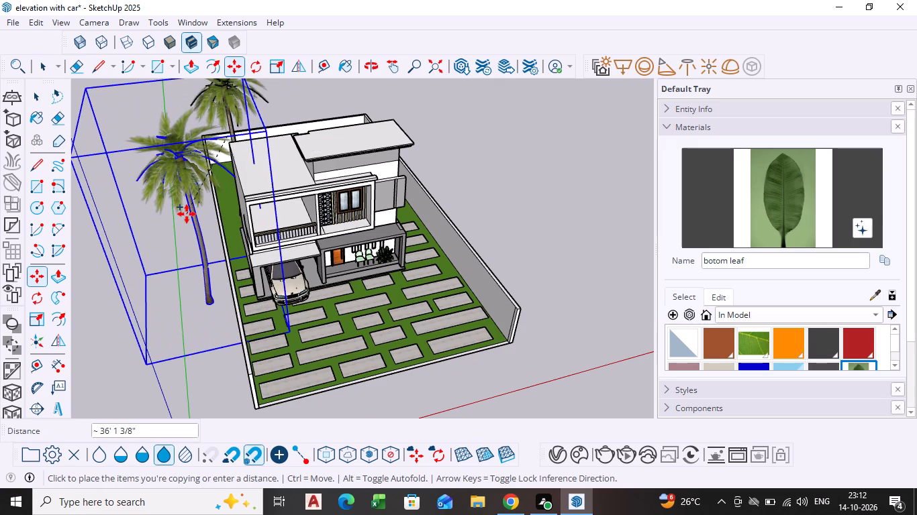
left_click(187, 214)
Move the copied coconut tree about 4' 9" by its trunk base, closer to the carport-side boundary wall.
middle_click_drag(221, 308, 198, 229)
scroll(197, 266, "up", 8)
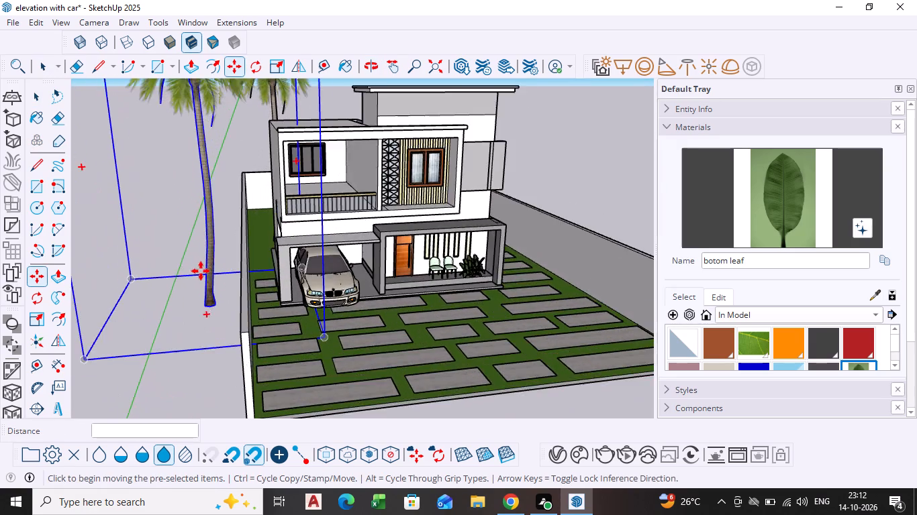
scroll(201, 271, "up", 2)
left_click(217, 325)
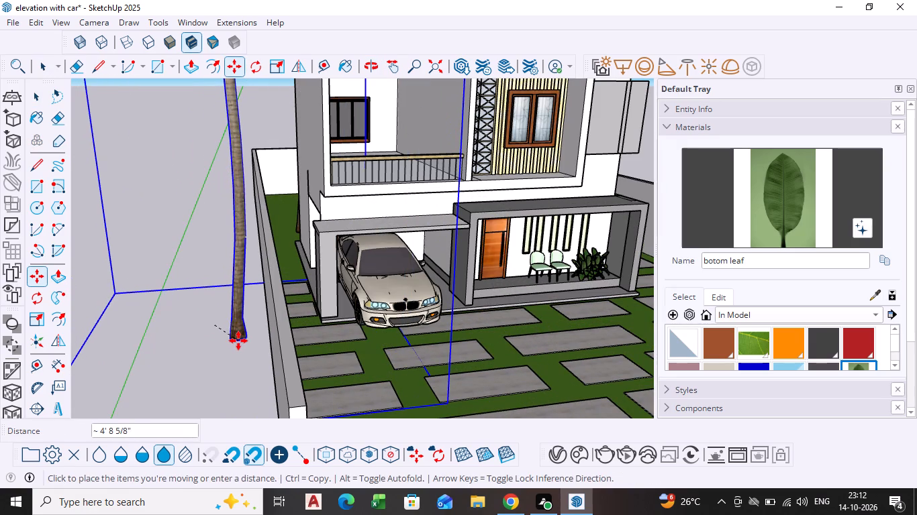
left_click(238, 341)
scroll(260, 341, "down", 15)
key("space")
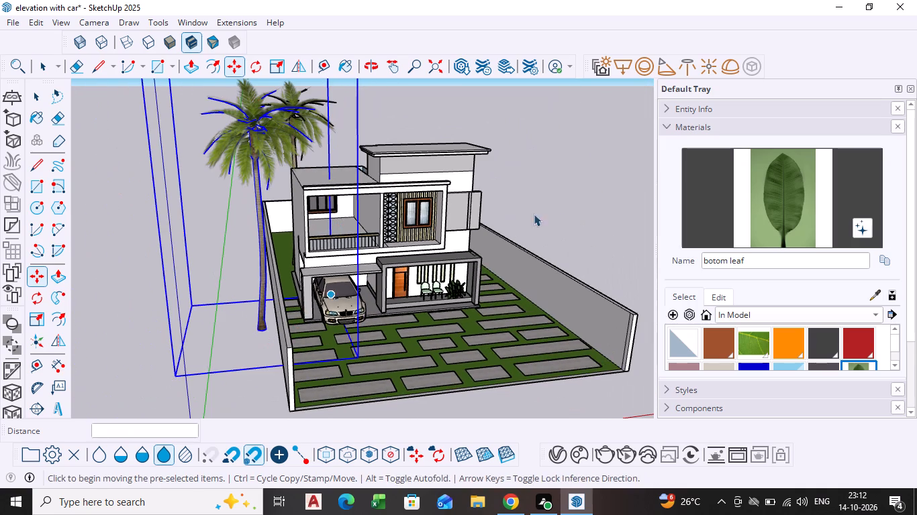
left_click(554, 201)
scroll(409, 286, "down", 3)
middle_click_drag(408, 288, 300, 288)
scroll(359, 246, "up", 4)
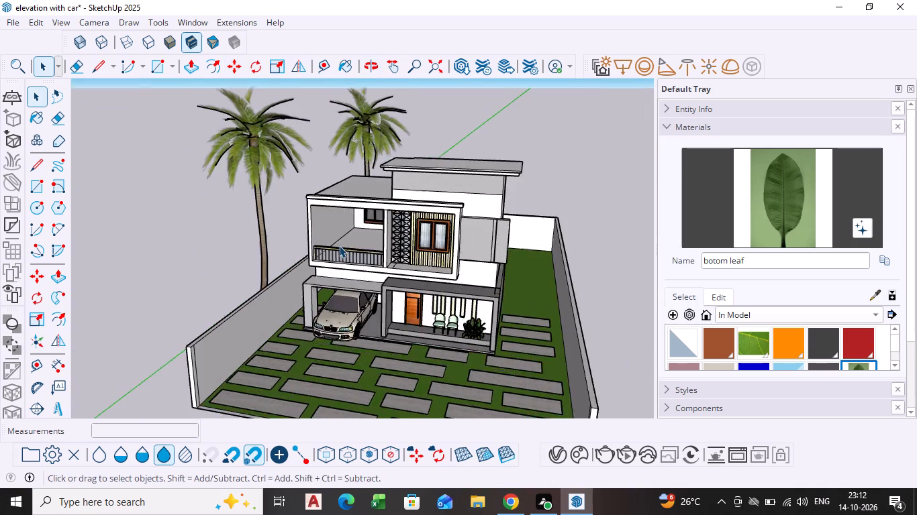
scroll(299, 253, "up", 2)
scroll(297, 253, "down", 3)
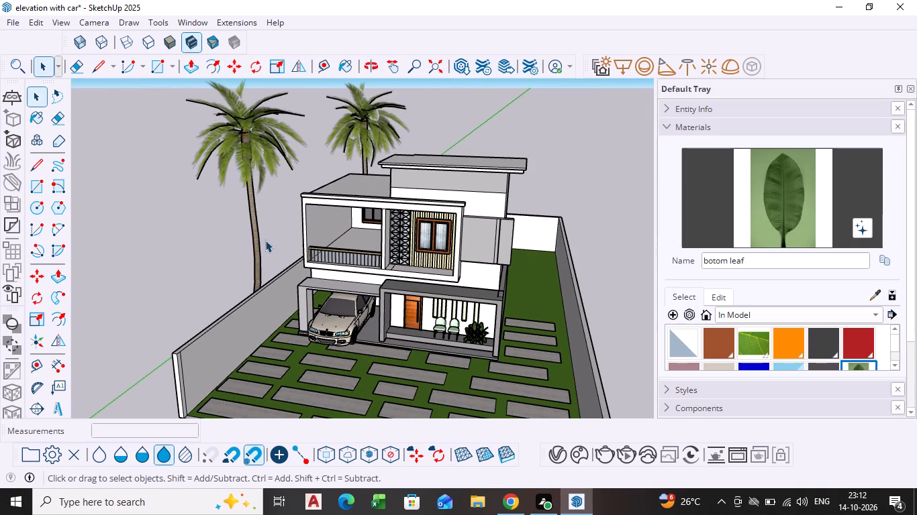
Copy the front coconut tree about 61' across the plot to outside the opposite side boundary wall.
left_click(255, 252)
key("m")
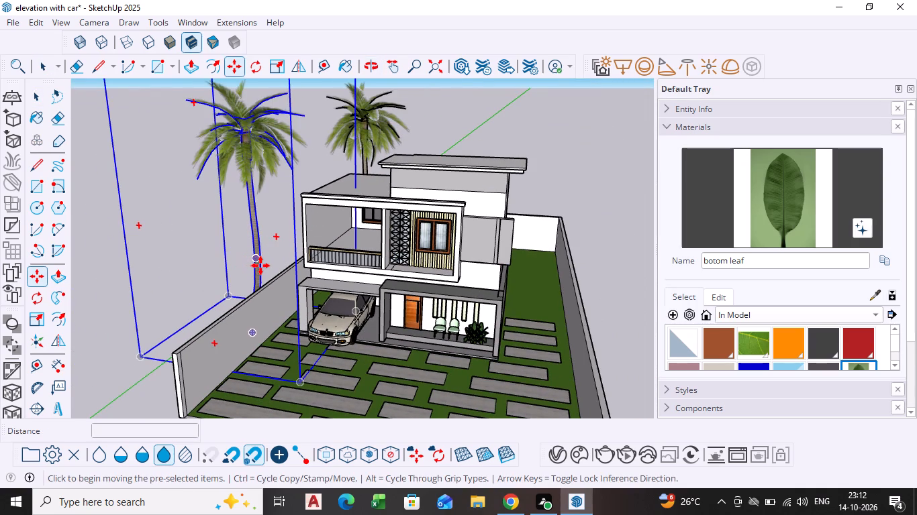
left_click(260, 266)
scroll(596, 268, "down", 2)
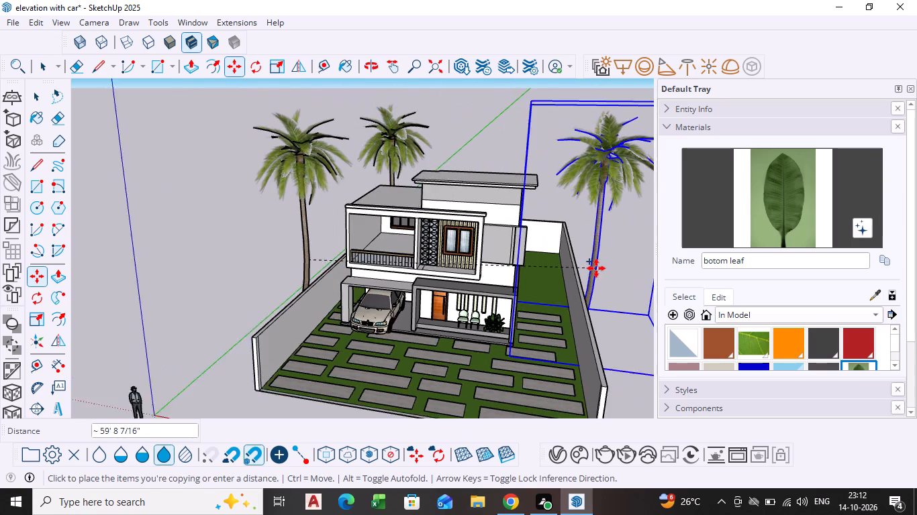
scroll(596, 268, "down", 1)
middle_click_drag(596, 268, 502, 286)
scroll(508, 286, "up", 5, "shift")
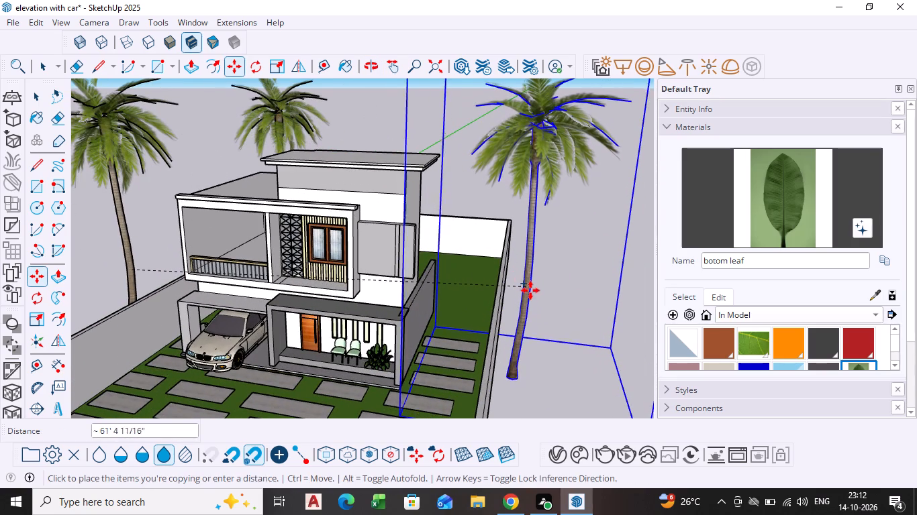
left_click(530, 298)
scroll(530, 302, "down", 5)
key("space")
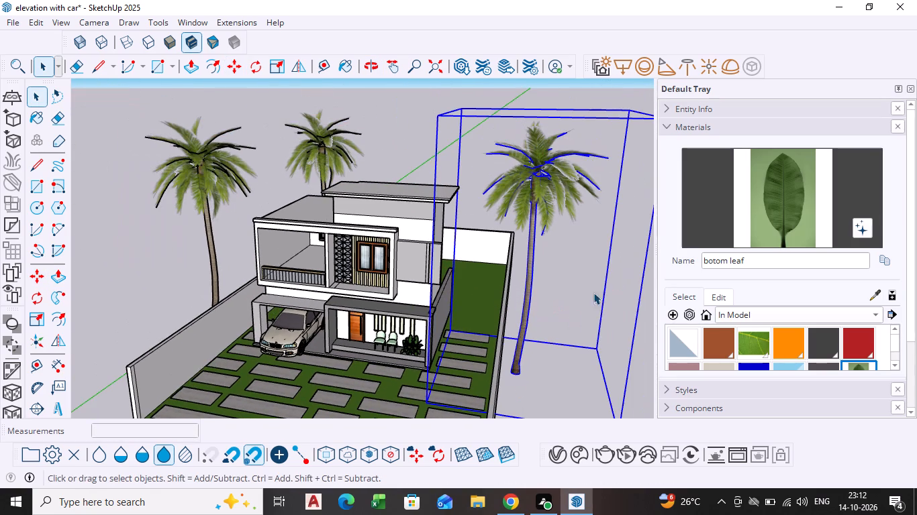
left_click(399, 126)
Examine the placement of the three coconut trees around the house from the side, from above and from the front.
scroll(525, 255, "down", 3)
middle_click_drag(527, 268, 330, 165)
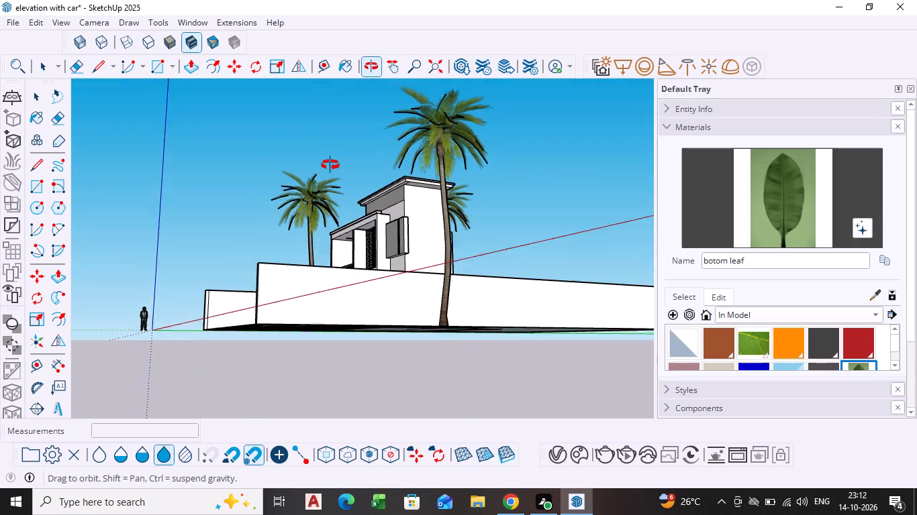
middle_click_drag(330, 165, 535, 284)
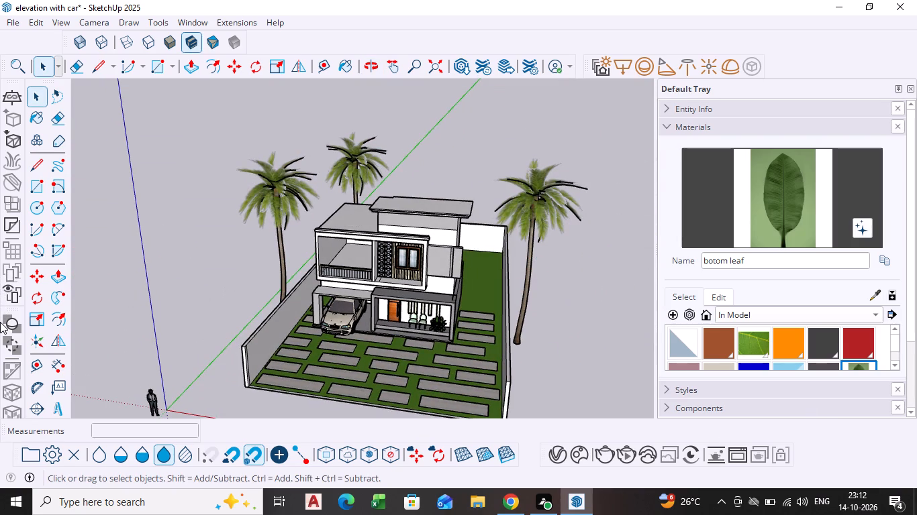
middle_click_drag(336, 304, 345, 289)
scroll(336, 304, "down", 1)
middle_click_drag(345, 289, 379, 252)
scroll(372, 257, "up", 9)
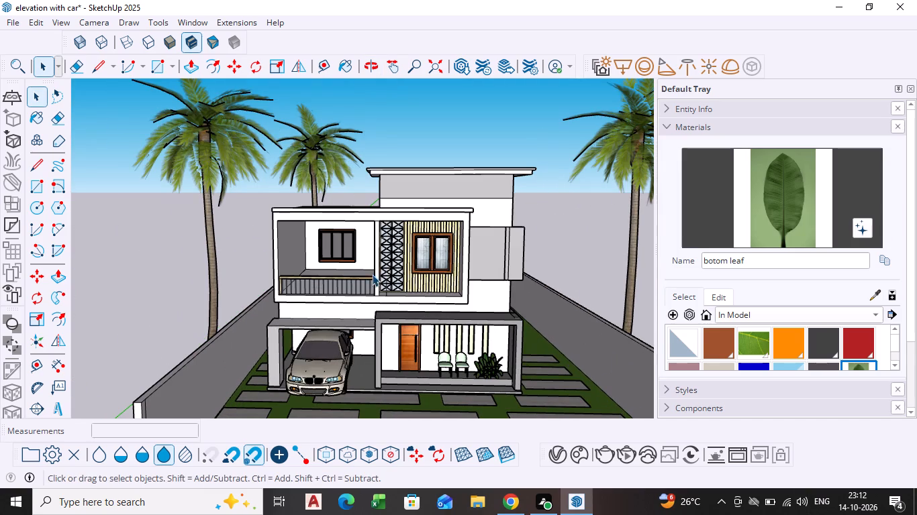
middle_click_drag(376, 279, 357, 278, "shift")
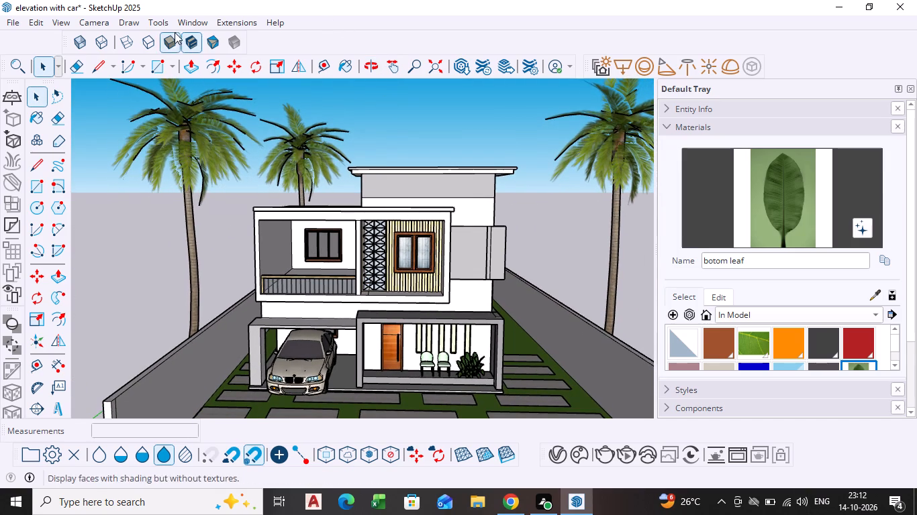
Search the 3D Warehouse for TREES.
left_click(195, 21)
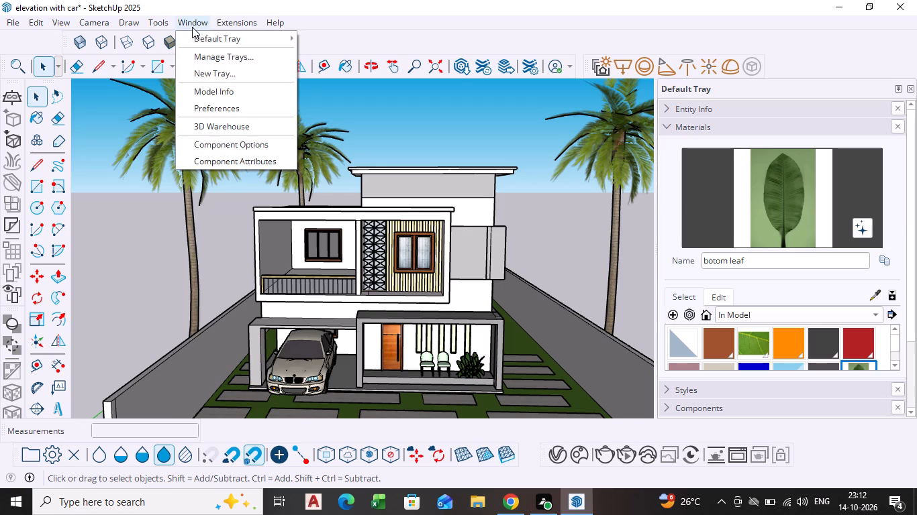
left_click(237, 120)
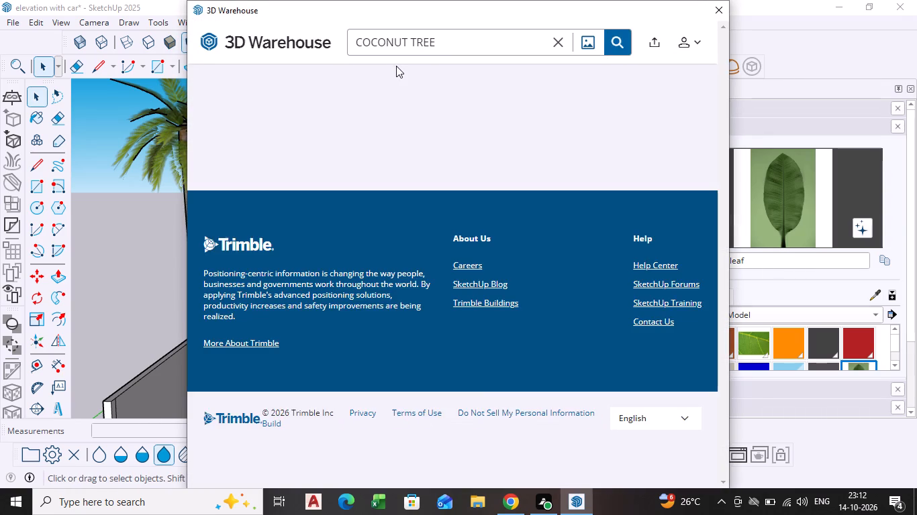
left_click(561, 42)
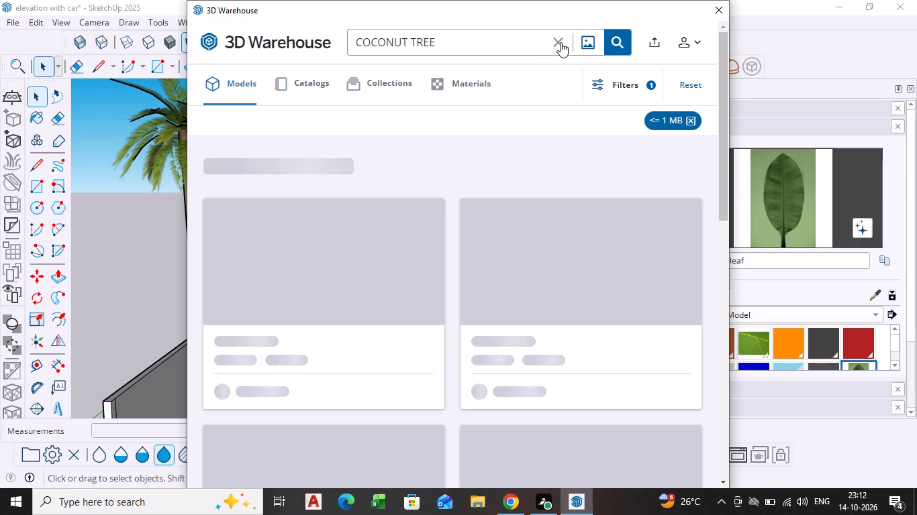
left_click(510, 42)
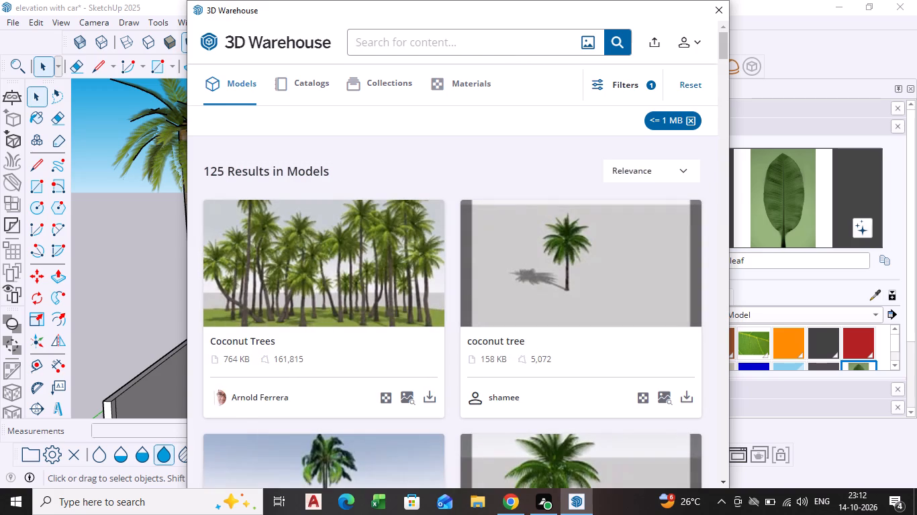
key("t")
key("r")
key("e")
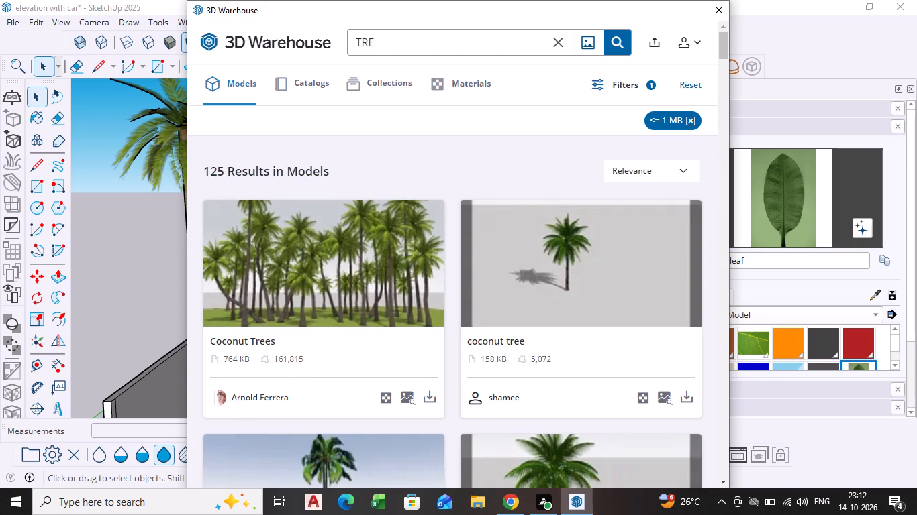
type("SS")
key("BackSpace")
key("BackSpace")
type("ES")
key("Return")
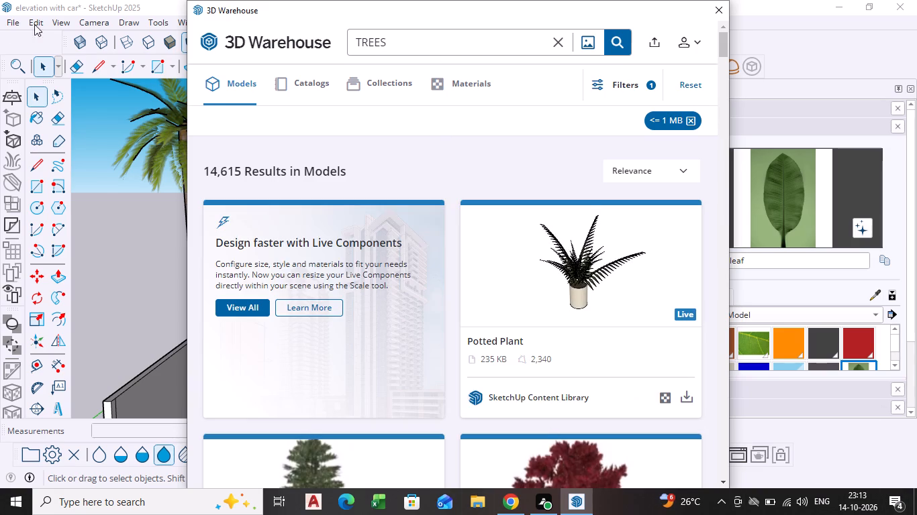
Look through the tree models for one suited to the house's surroundings.
scroll(615, 272, "down", 6)
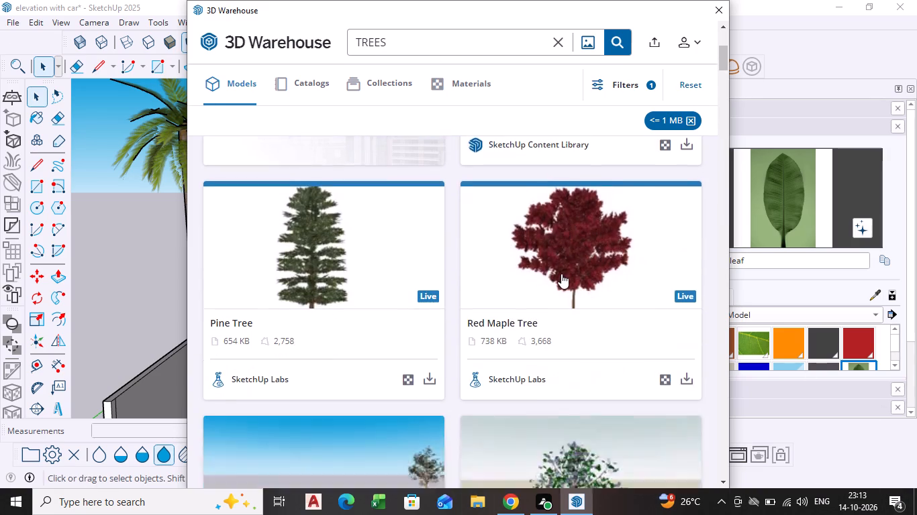
scroll(539, 282, "down", 4)
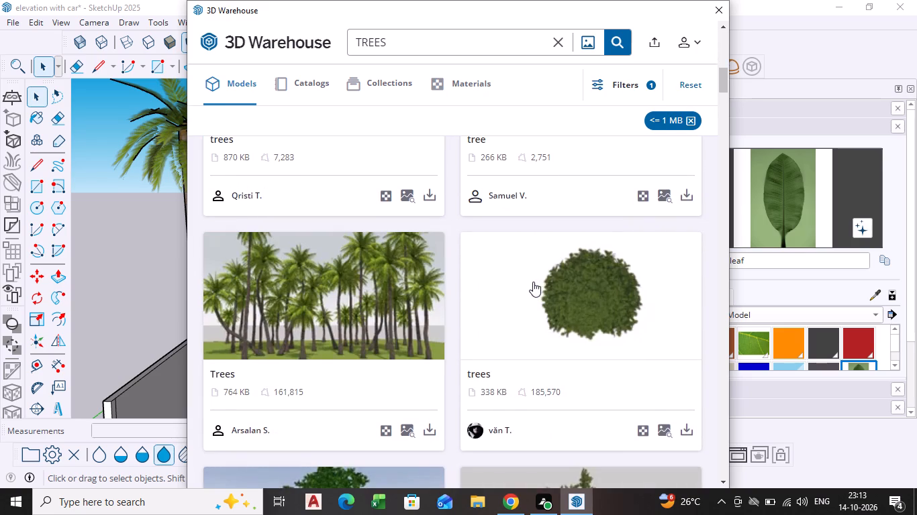
scroll(533, 282, "down", 3)
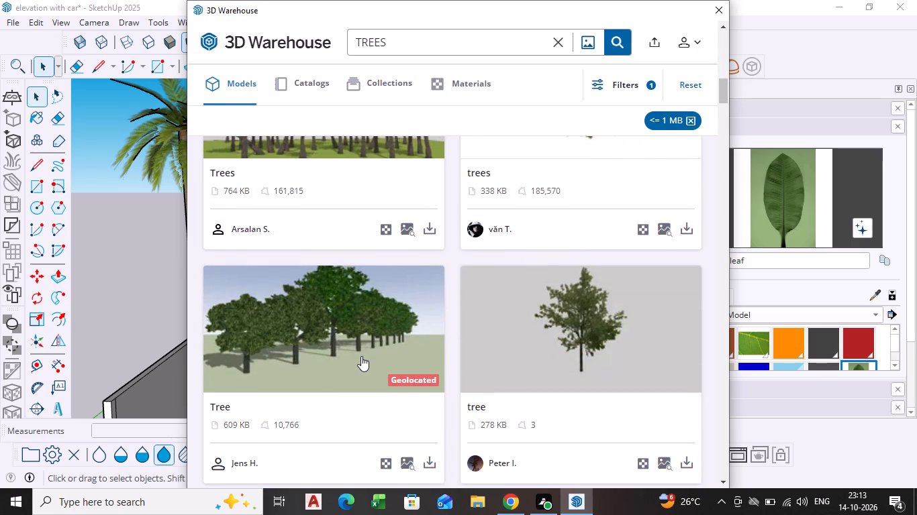
scroll(470, 349, "down", 4)
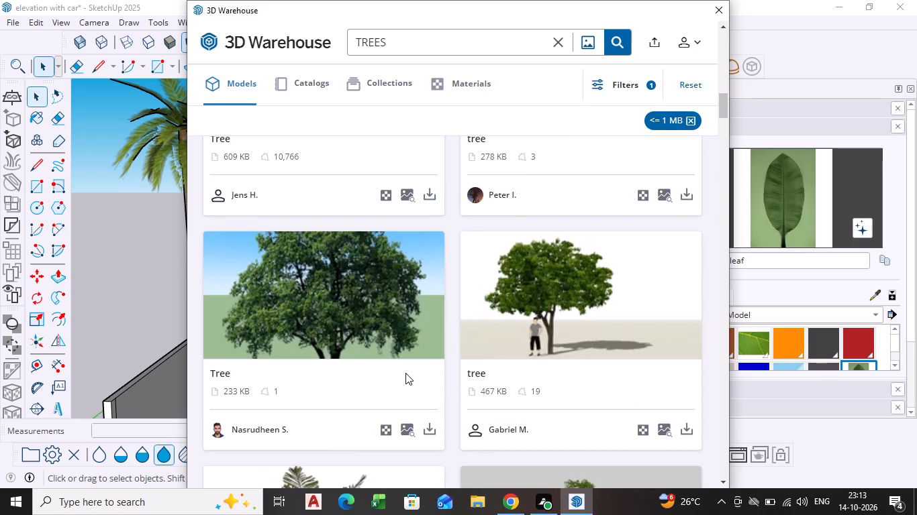
scroll(581, 376, "down", 4)
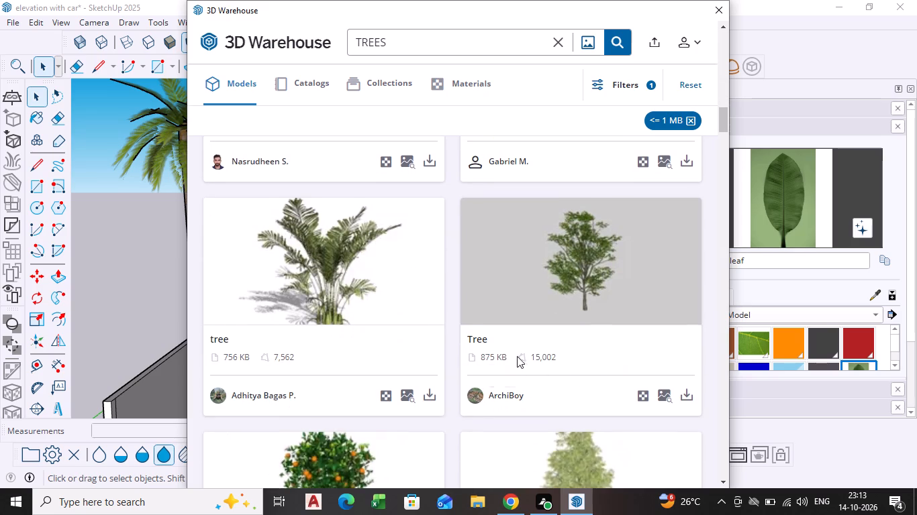
scroll(506, 331, "up", 3)
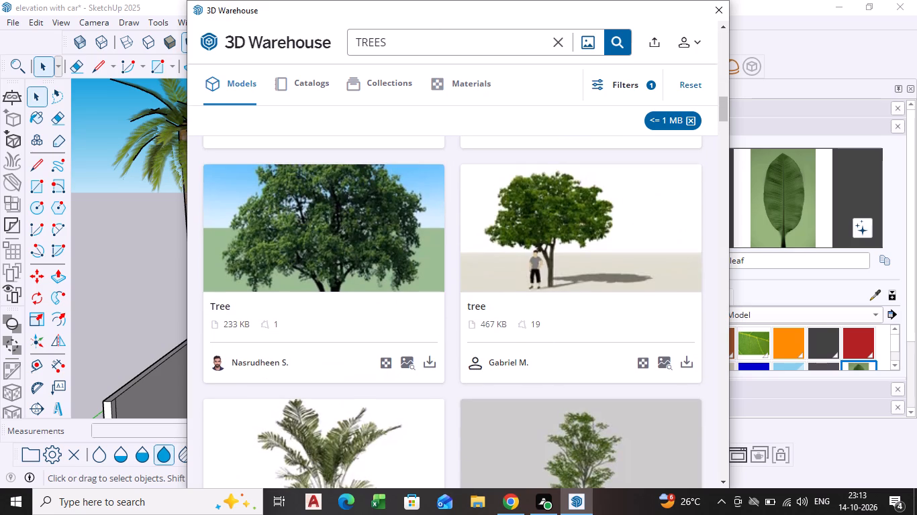
Refine the 3D Warehouse search to BIG TREES.
left_click(358, 46)
key("space")
type("BIF")
key("BackSpace")
type("G")
key("space")
key("Return")
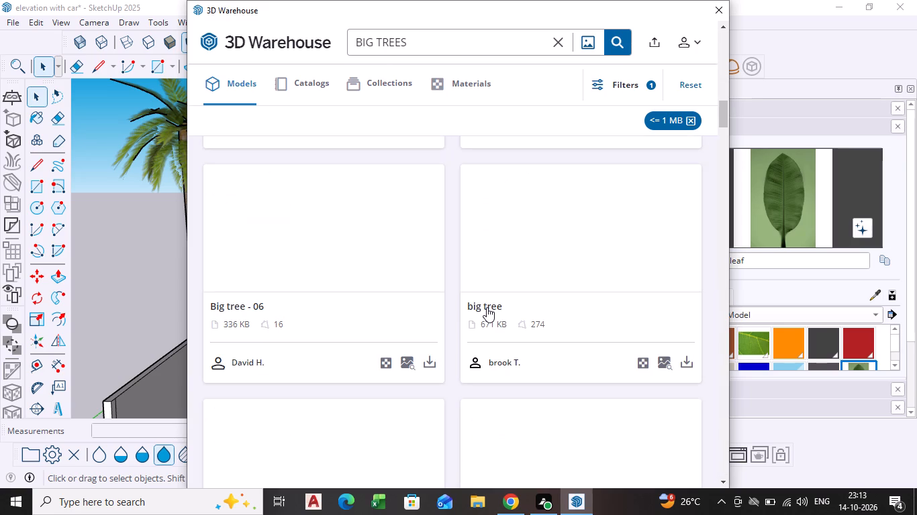
Find the Big Oak Tree among the models and download it directly into the current model.
scroll(469, 291, "up", 16)
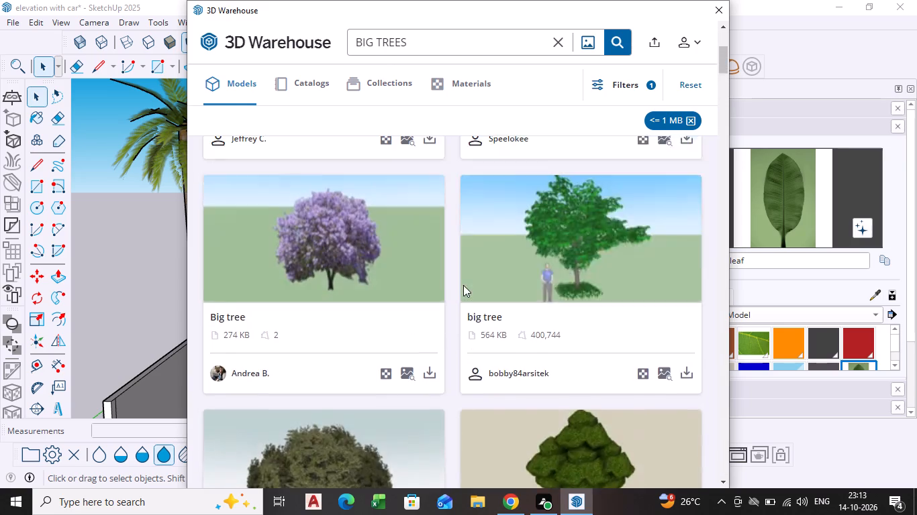
scroll(463, 285, "down", 5)
scroll(430, 298, "up", 13)
scroll(425, 300, "down", 3)
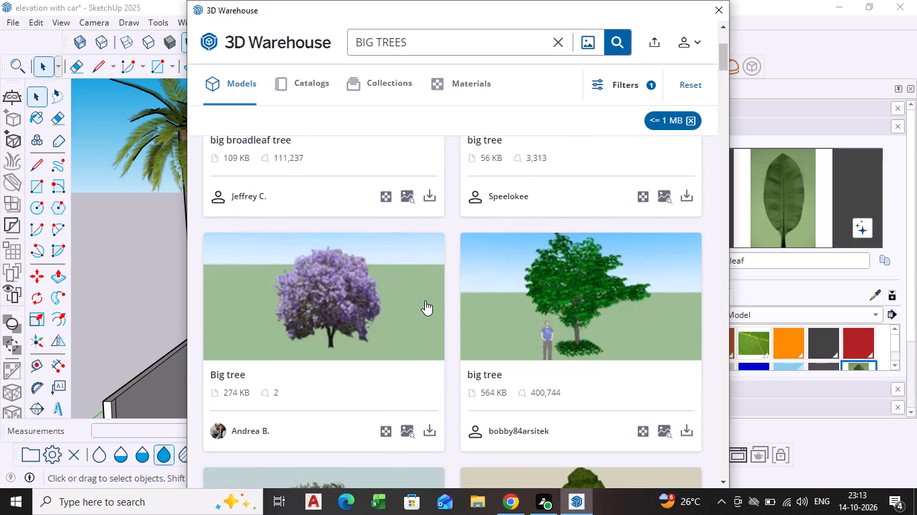
scroll(420, 303, "down", 3)
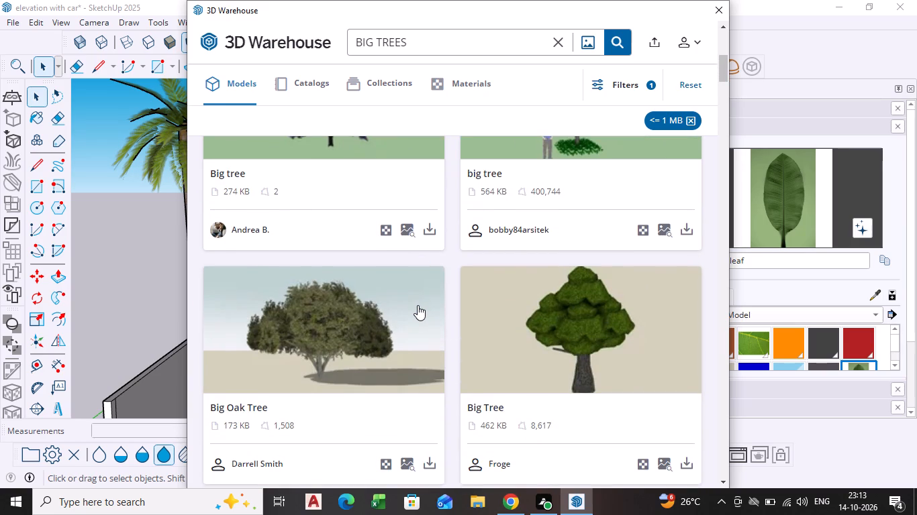
scroll(418, 305, "down", 2)
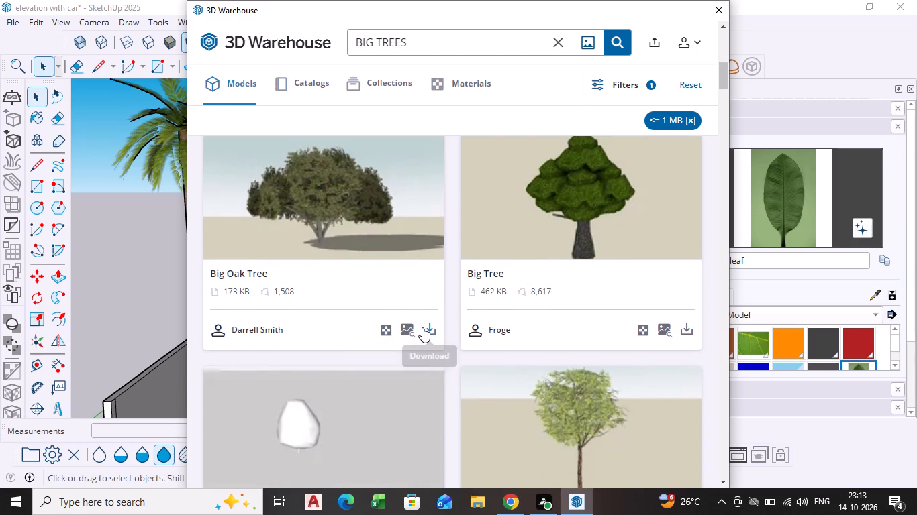
left_click(422, 327)
left_click(402, 262)
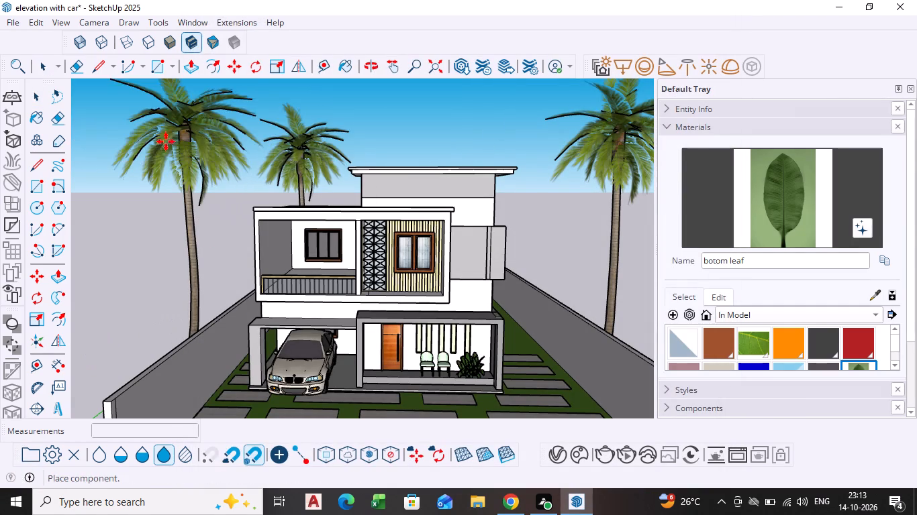
Place the Big Oak Tree on the ground outside the carport-side boundary wall, beside the front coconut tree.
scroll(207, 262, "down", 4)
middle_click_drag(207, 274, 224, 324)
scroll(108, 293, "down", 1)
middle_click_drag(108, 293, 156, 295)
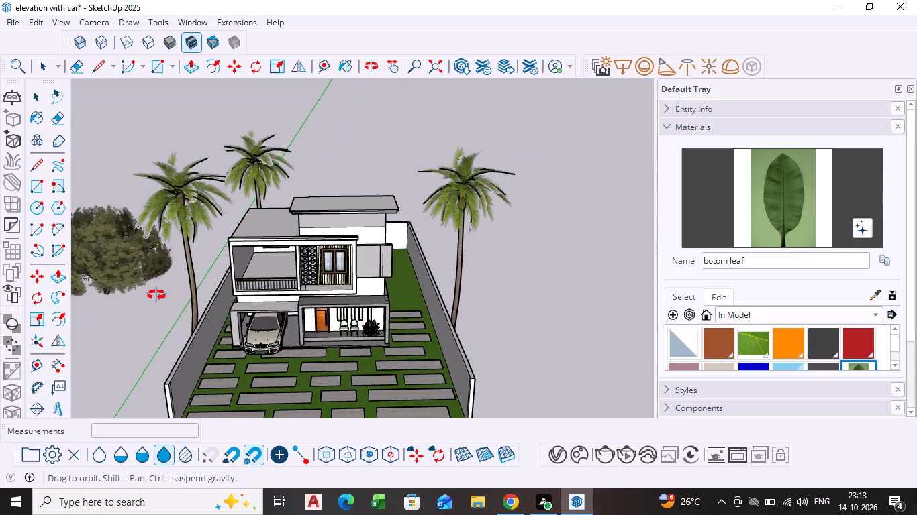
middle_click_drag(156, 295, 312, 308)
scroll(276, 368, "up", 2)
scroll(248, 402, "down", 2)
middle_click_drag(248, 401, 275, 323)
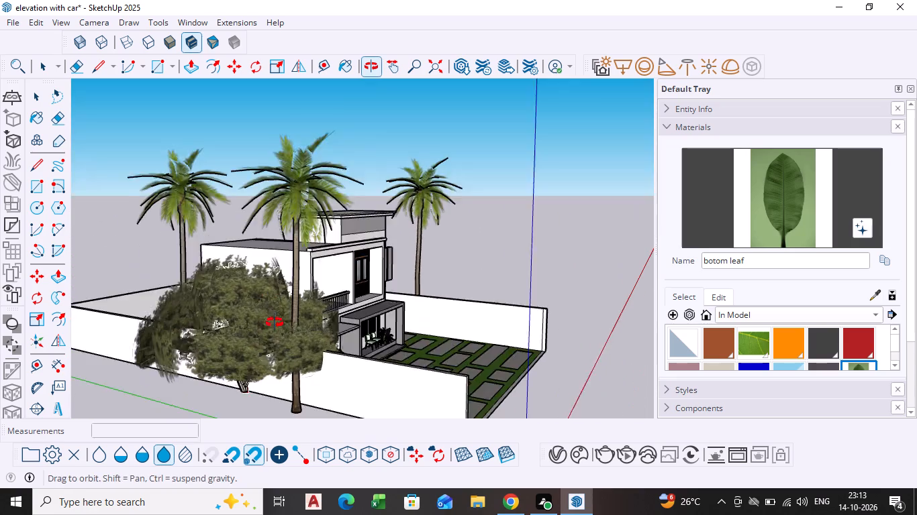
middle_click_drag(275, 323, 289, 302)
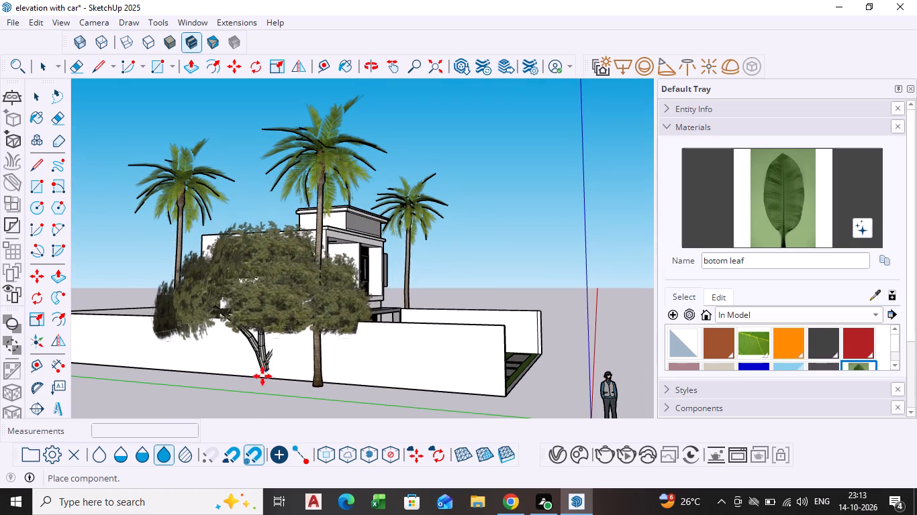
left_click(261, 383)
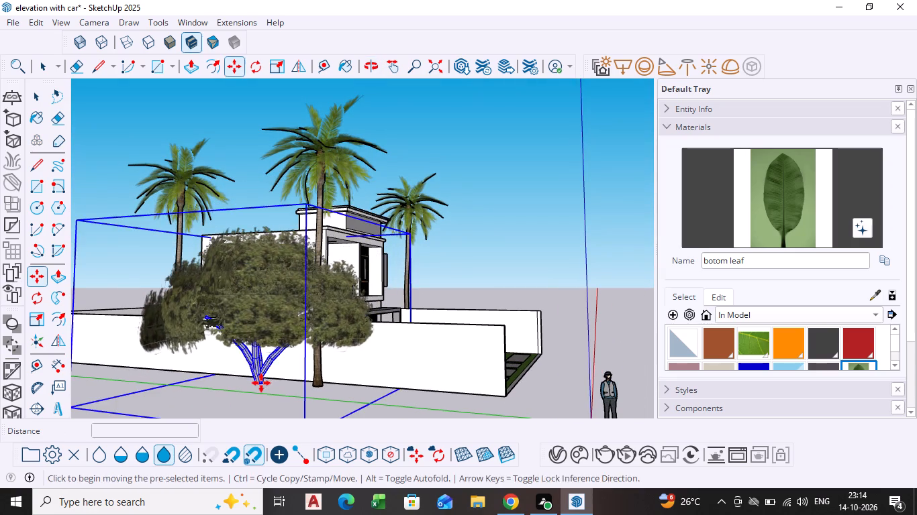
Move the big oak about 34' 10" toward the rear along the outside of the carport-side boundary wall.
scroll(269, 374, "down", 2)
middle_click_drag(269, 374, 129, 384)
scroll(227, 334, "up", 4)
scroll(232, 326, "down", 1)
middle_click_drag(232, 326, 190, 339)
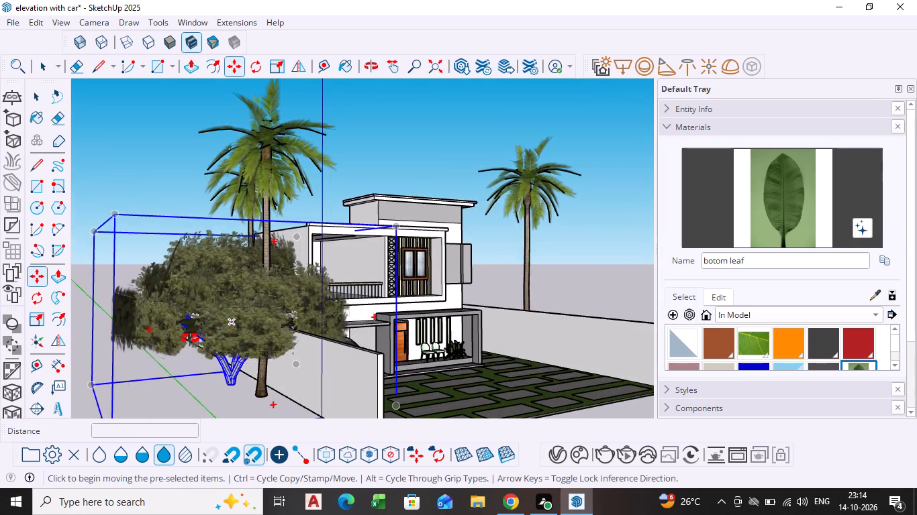
middle_click_drag(190, 339, 106, 345)
scroll(207, 314, "up", 4)
middle_click_drag(206, 315, 315, 325)
scroll(206, 316, "down", 1)
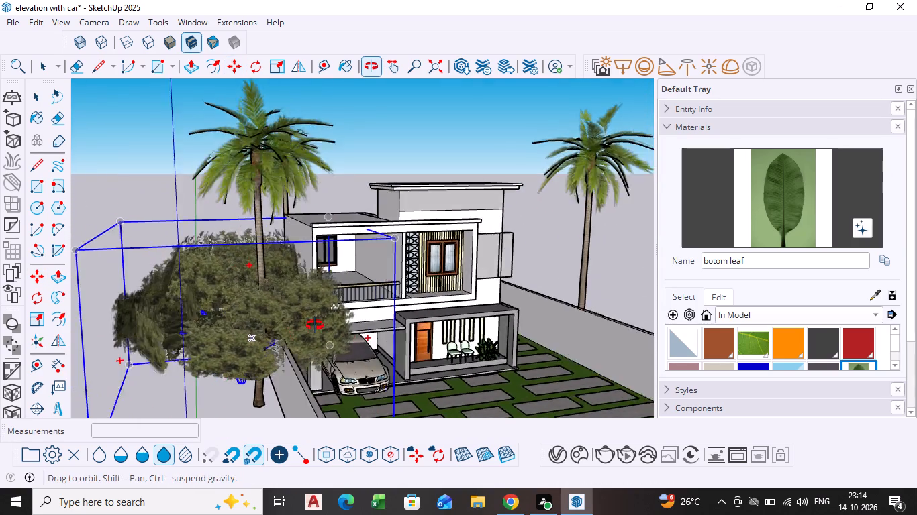
middle_click_drag(315, 325, 351, 318)
left_click(251, 394)
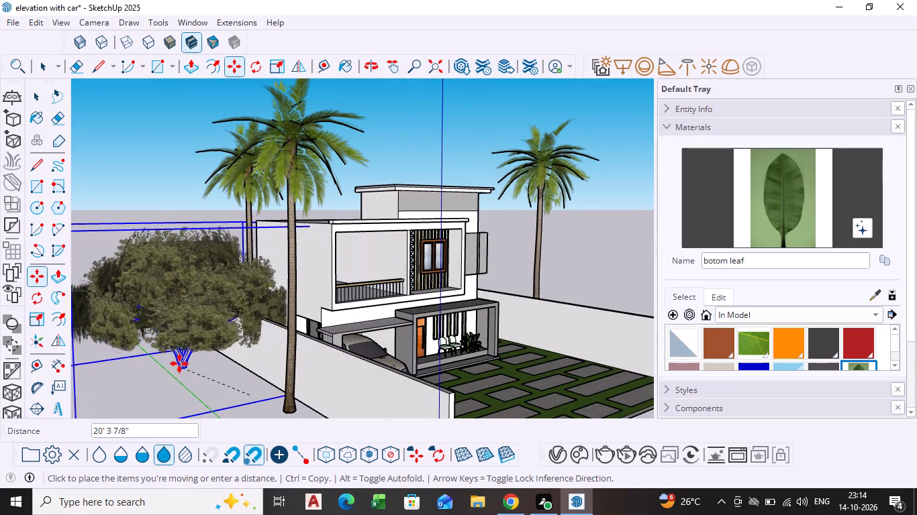
left_click(142, 354)
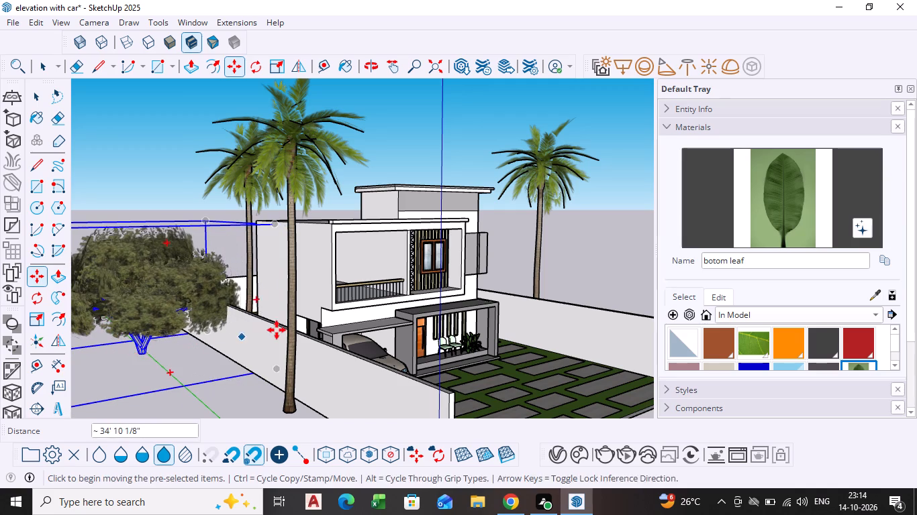
Move the big oak about 27 ft to a spot clear of the carport-side wall, closer to the front coconut tree.
scroll(277, 331, "down", 1)
middle_click_drag(277, 331, 86, 355)
scroll(166, 335, "up", 4)
scroll(309, 396, "down", 1)
middle_click_drag(311, 394, 337, 364)
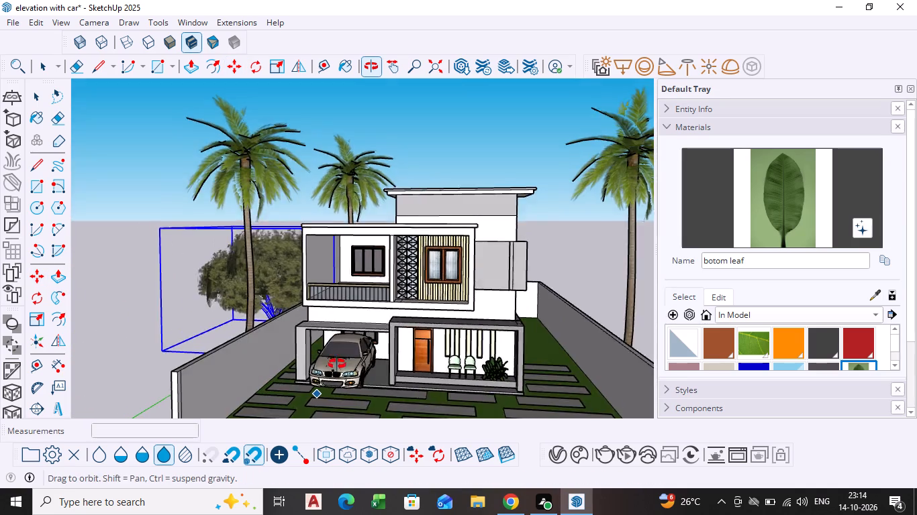
middle_click_drag(337, 364, 346, 349)
scroll(279, 315, "up", 4)
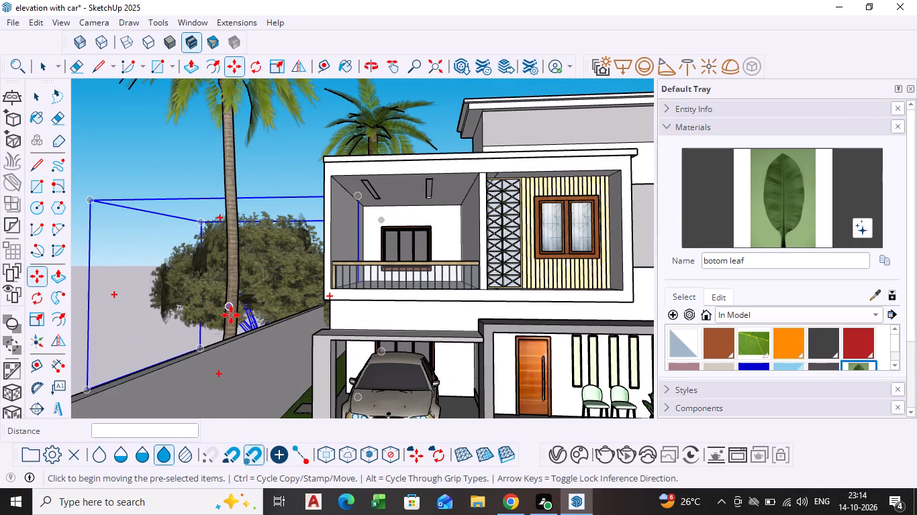
scroll(249, 306, "down", 2)
middle_click_drag(249, 306, 433, 318)
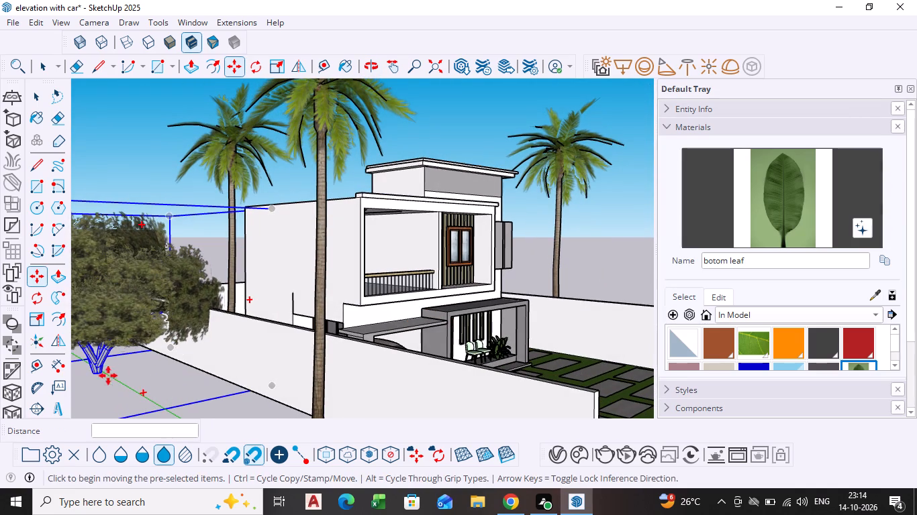
left_click(97, 371)
scroll(146, 391, "down", 2)
middle_click_drag(148, 390, 251, 339)
scroll(209, 348, "down", 3)
middle_click_drag(209, 348, 283, 328)
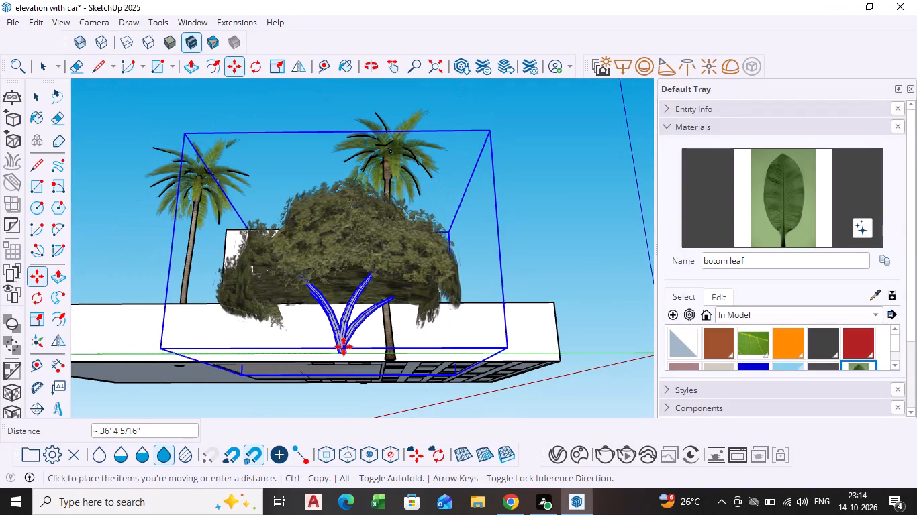
middle_click_drag(332, 351, 232, 416)
scroll(332, 352, "down", 1)
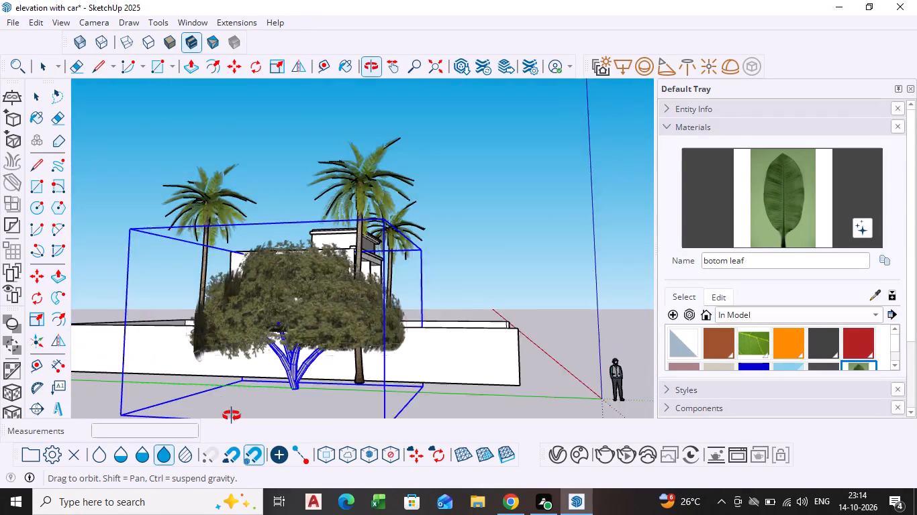
middle_click_drag(232, 416, 219, 419)
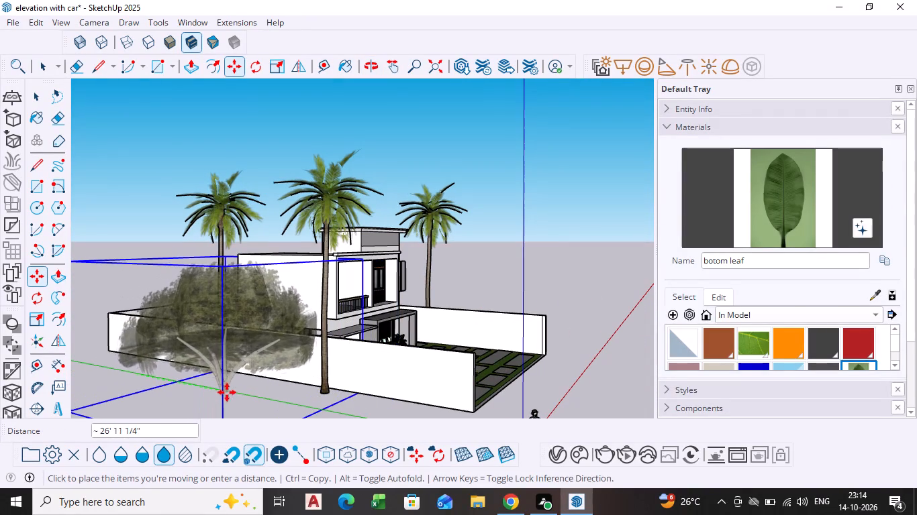
left_click(228, 392)
Deselect the oak and check its position beside the house from the front.
scroll(296, 368, "down", 2)
middle_click_drag(296, 369, 99, 400)
scroll(228, 329, "up", 4)
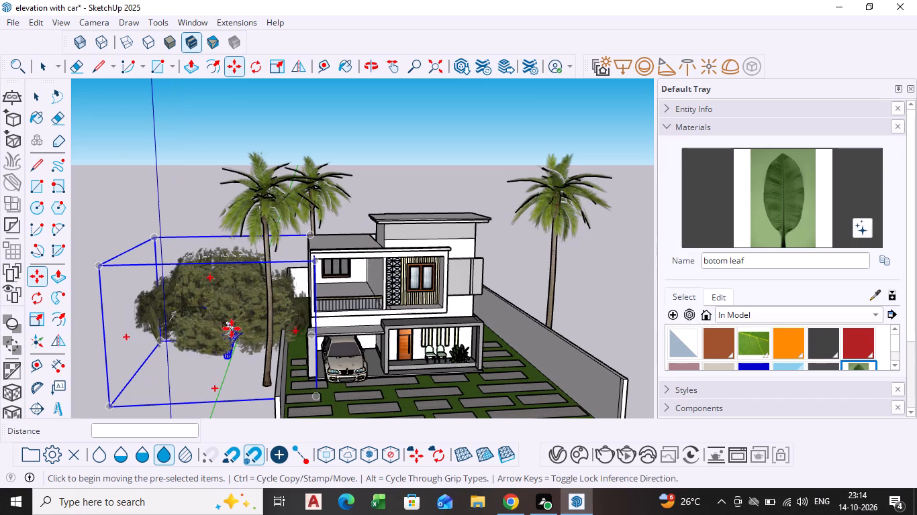
key("space")
left_click(580, 277)
scroll(393, 321, "down", 2)
middle_click_drag(391, 325, 299, 345)
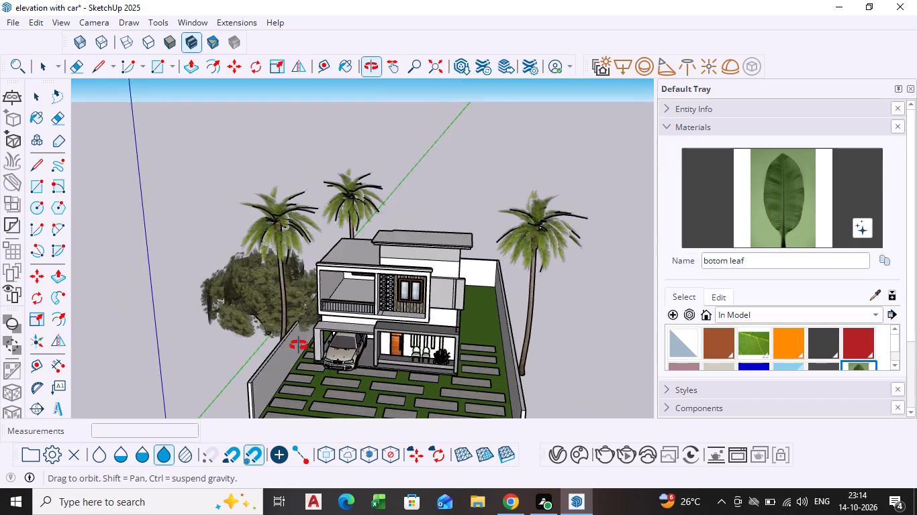
middle_click_drag(299, 345, 299, 344)
scroll(330, 366, "up", 1)
middle_click_drag(331, 367, 361, 332)
scroll(329, 334, "up", 3)
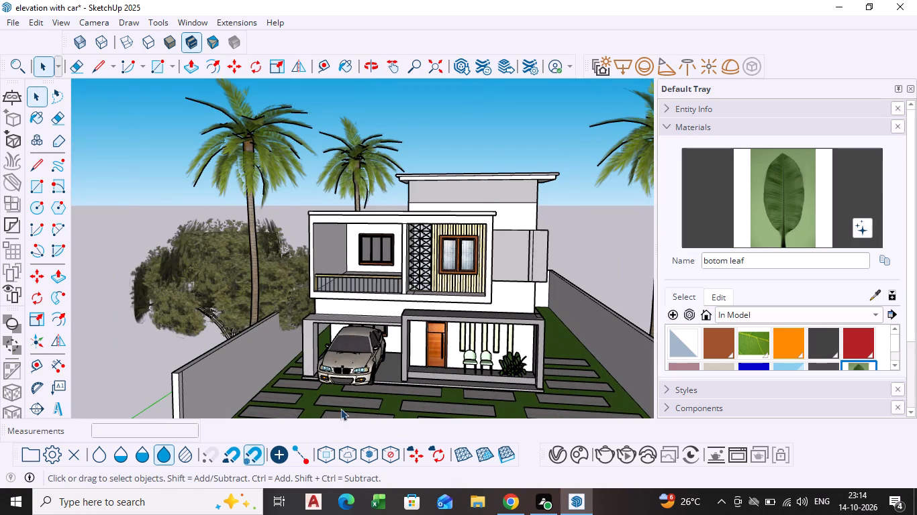
Scale the big oak along the green axis by about 2.00, stretching it toward the rear along the boundary wall.
middle_click_drag(236, 374, 559, 367)
scroll(238, 374, "down", 6)
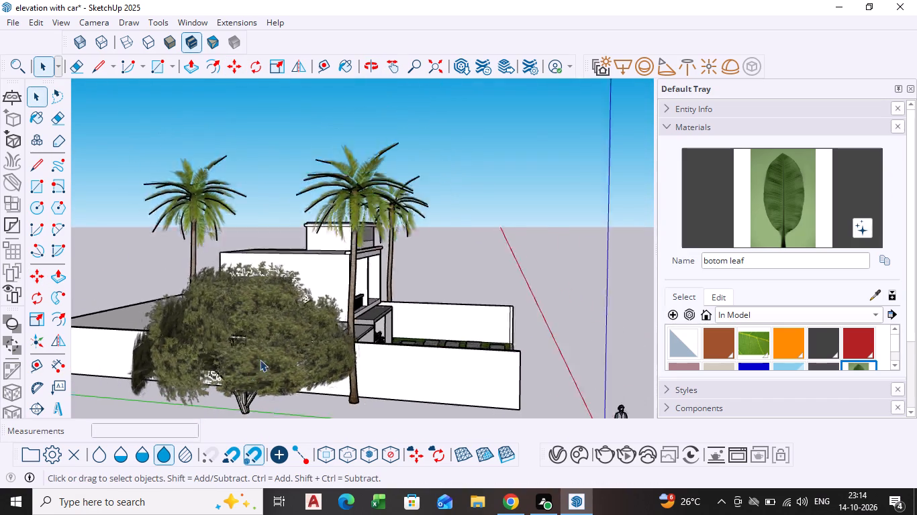
scroll(260, 359, "down", 4)
middle_click_drag(250, 342, 380, 321)
scroll(336, 369, "up", 3)
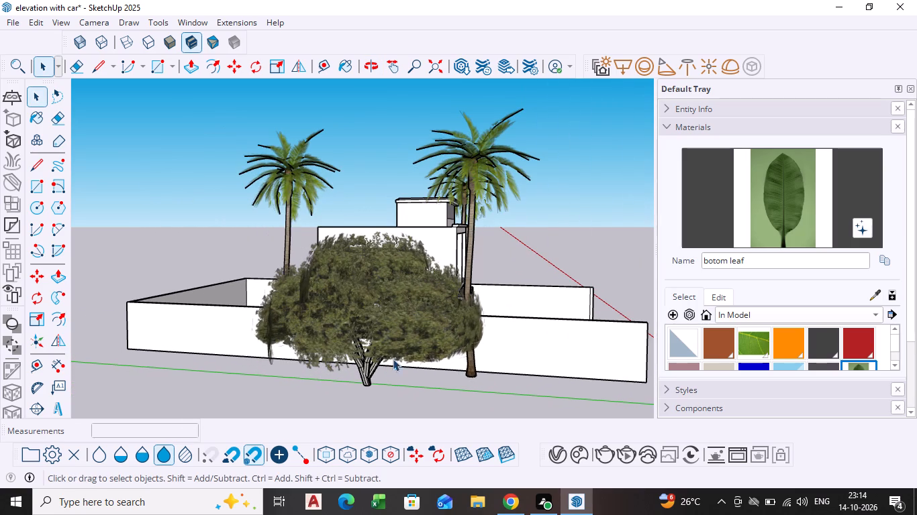
left_click(361, 375)
left_click(41, 325)
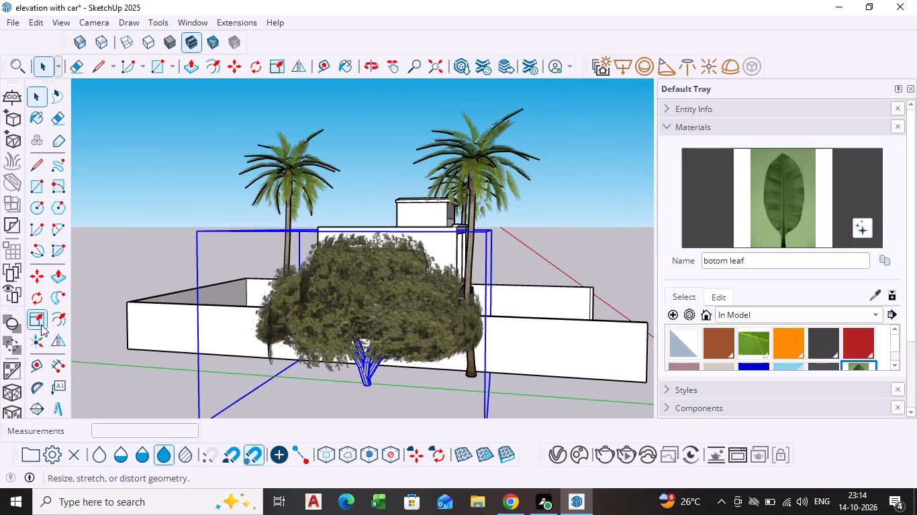
scroll(271, 352, "down", 2)
middle_click_drag(271, 353, 459, 356)
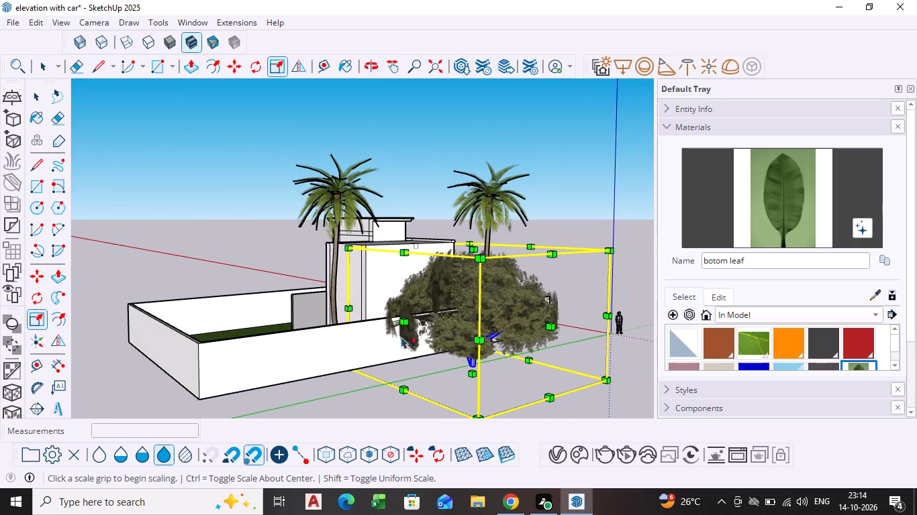
left_click(403, 321)
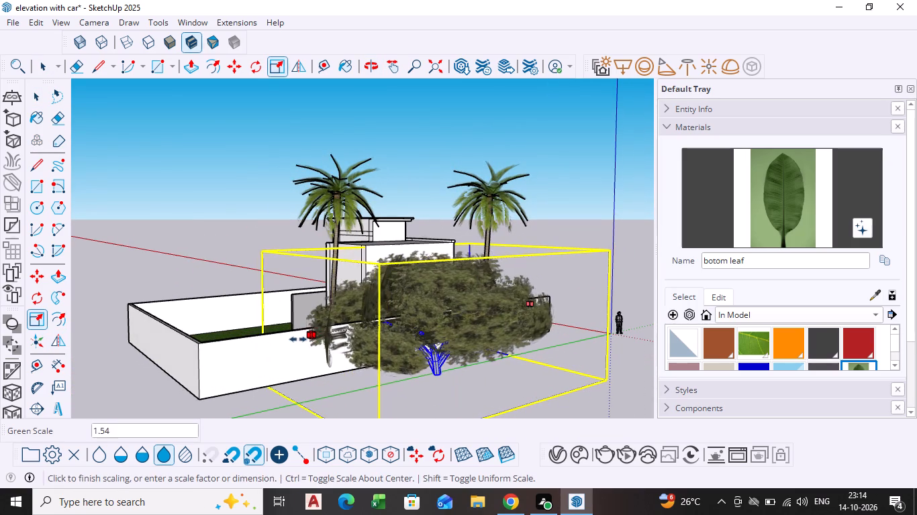
left_click(224, 351)
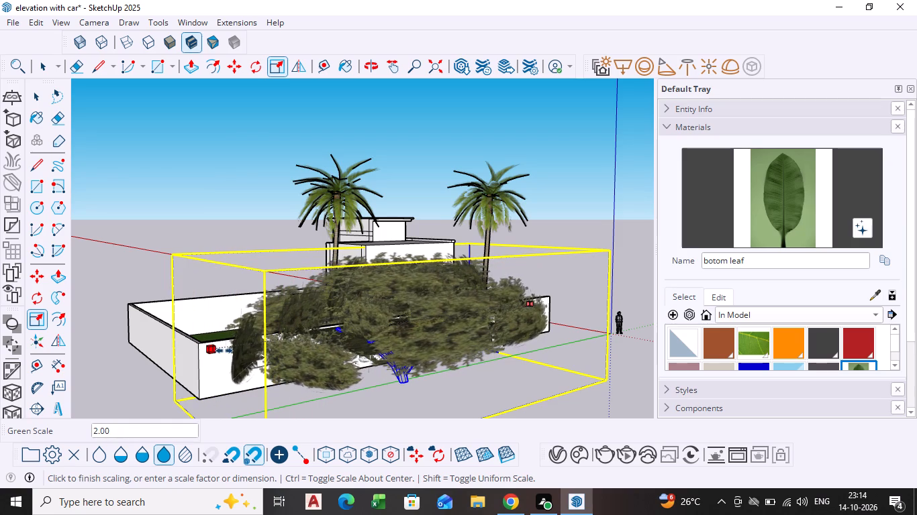
scroll(546, 270, "down", 3)
middle_click_drag(542, 275, 167, 343)
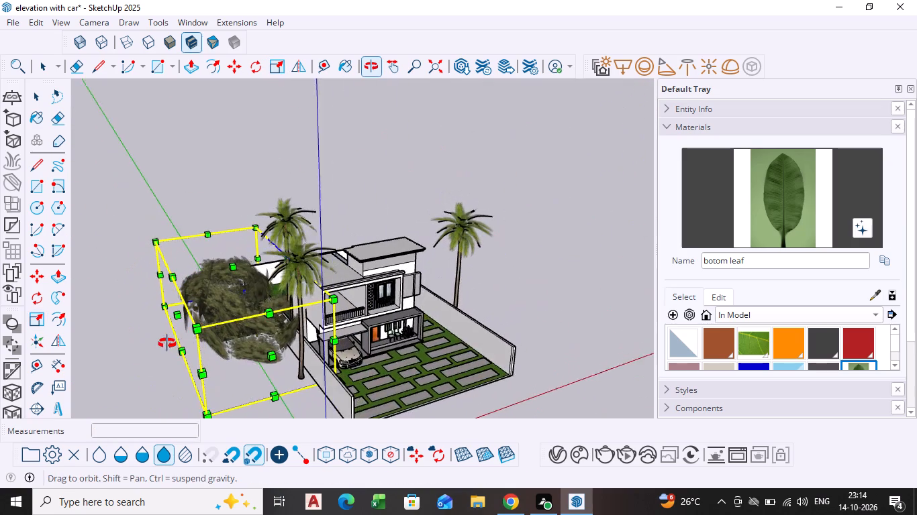
middle_click_drag(167, 343, 165, 343)
scroll(159, 340, "up", 1)
key("space")
left_click(551, 248)
Examine the stretched oak behind the carport-side wall from the front and from above.
scroll(393, 310, "down", 2)
middle_click_drag(391, 312, 242, 319)
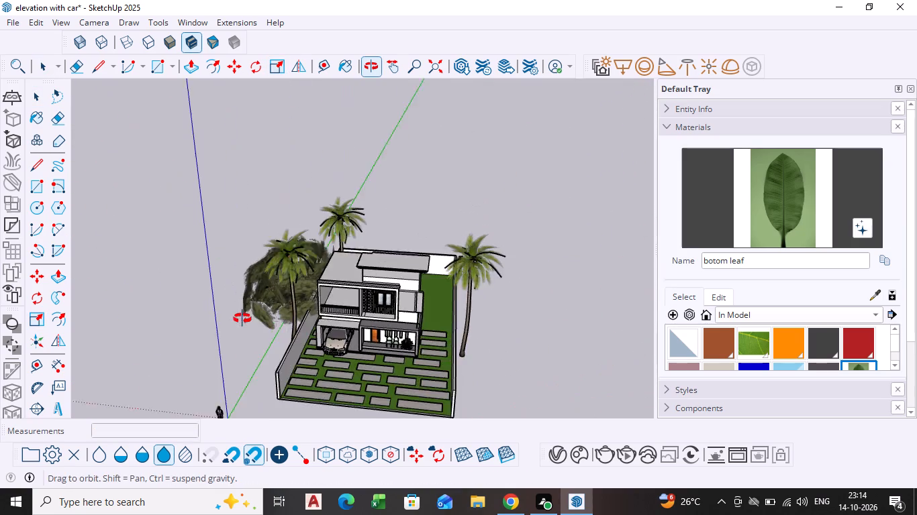
middle_click_drag(242, 319, 243, 317)
scroll(285, 325, "up", 3)
middle_click_drag(297, 326, 301, 286)
scroll(301, 284, "up", 6)
middle_click_drag(307, 356, 306, 323)
scroll(330, 363, "down", 2)
middle_click_drag(331, 363, 257, 345, "shift")
scroll(305, 367, "down", 2)
middle_click_drag(305, 367, 277, 349, "shift")
middle_click_drag(299, 351, 281, 349, "shift")
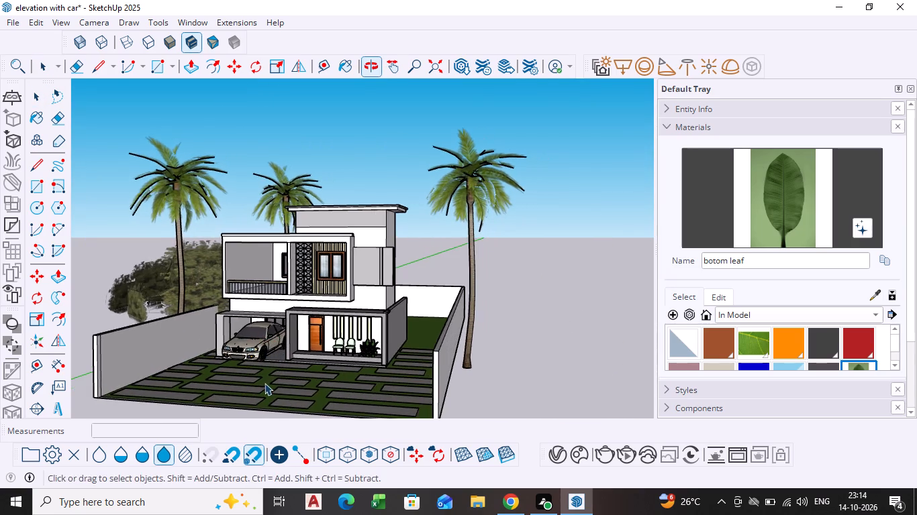
middle_click_drag(267, 380, 311, 357)
scroll(282, 349, "up", 2)
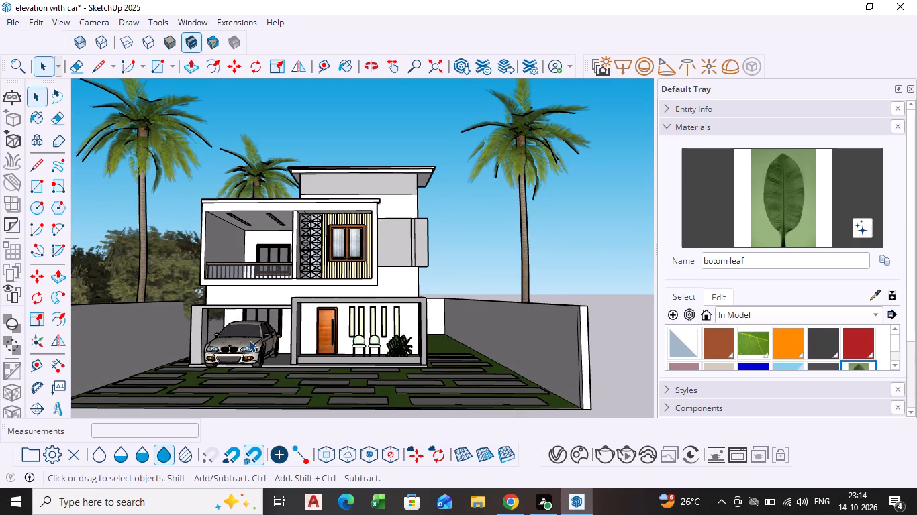
Copy the stretched oak about 80 ft across the plot to the ground outside the opposite boundary wall, behind its coconut tree.
scroll(246, 339, "down", 6)
middle_click_drag(220, 345, 399, 367)
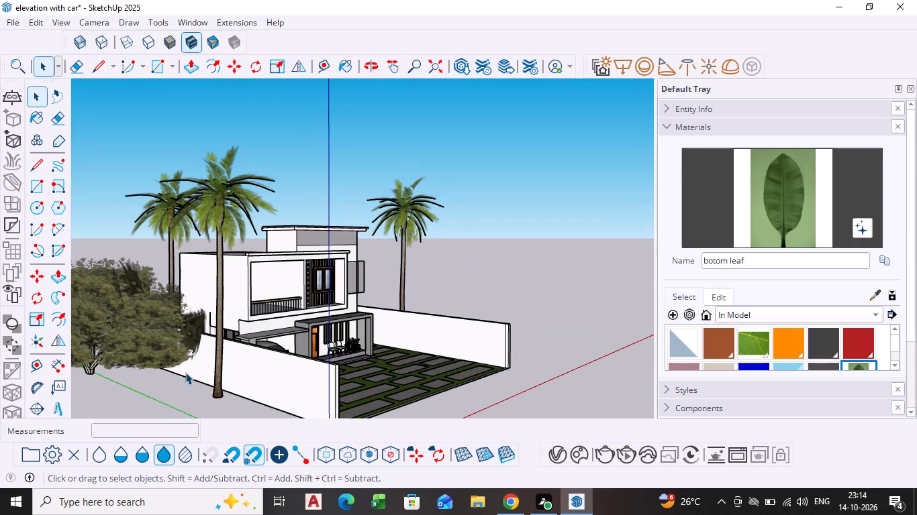
left_click(143, 350)
key("m")
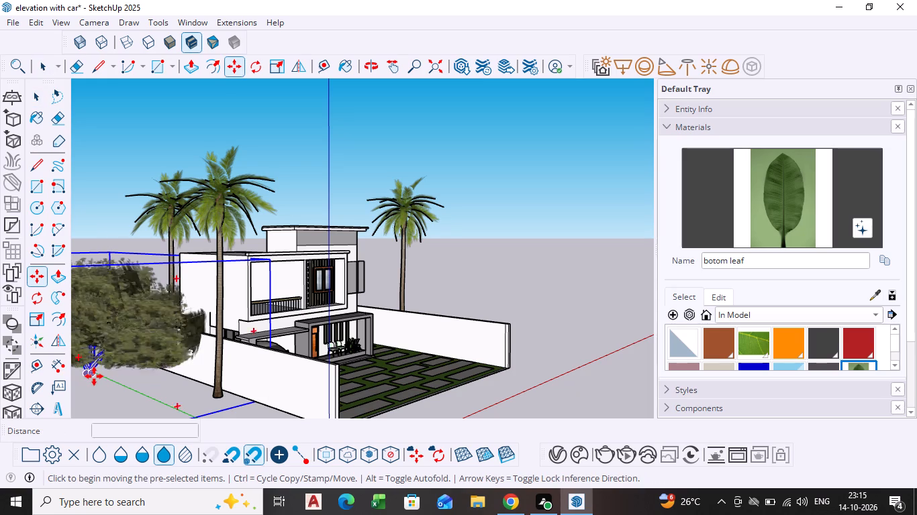
left_click(94, 376)
scroll(413, 245, "down", 2)
middle_click_drag(414, 245, 276, 329)
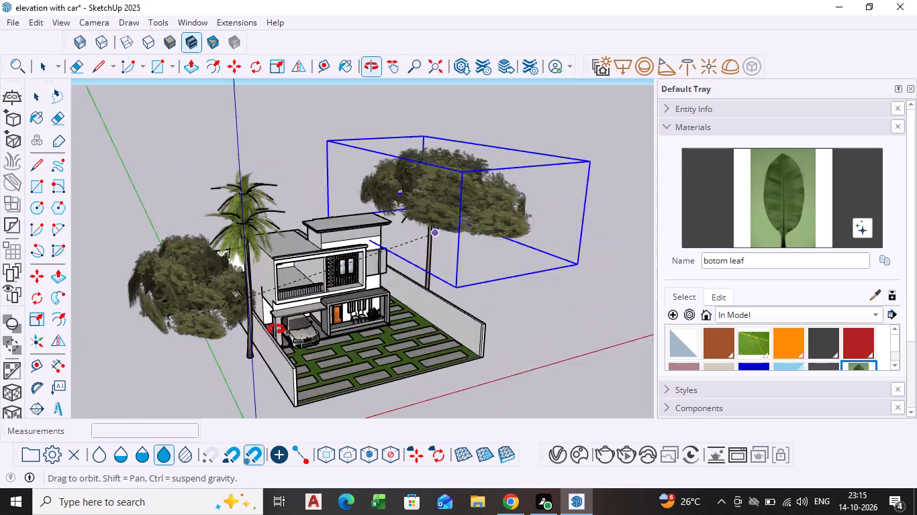
middle_click_drag(276, 329, 232, 347)
scroll(467, 264, "up", 4)
middle_click_drag(488, 262, 406, 304)
scroll(469, 277, "up", 2)
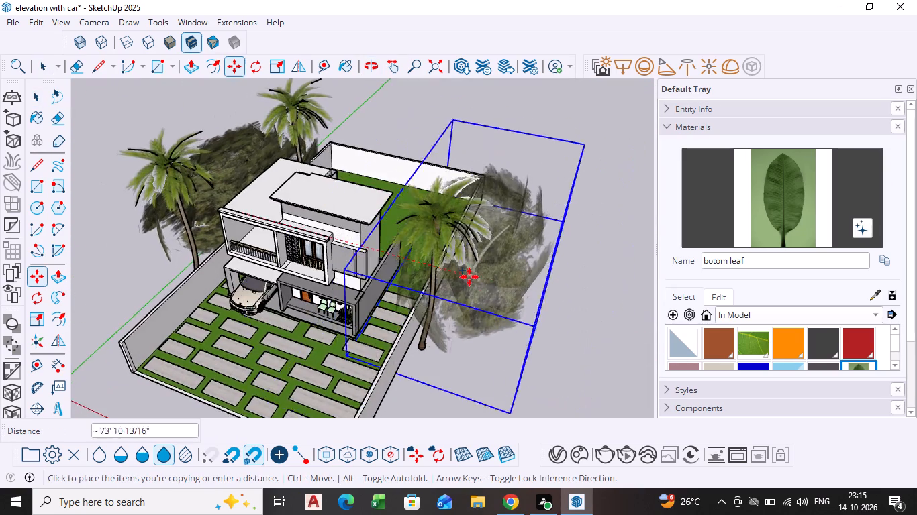
scroll(469, 277, "up", 2)
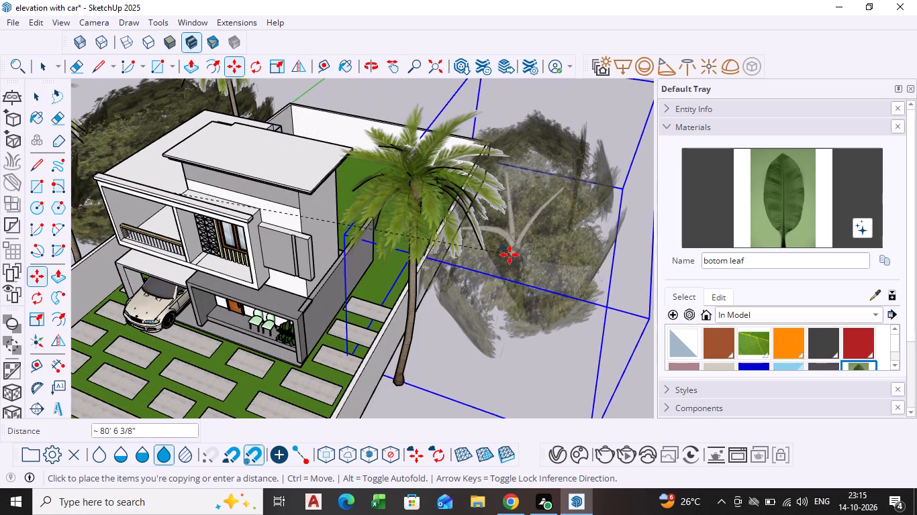
scroll(510, 255, "down", 2)
middle_click_drag(510, 256, 444, 292)
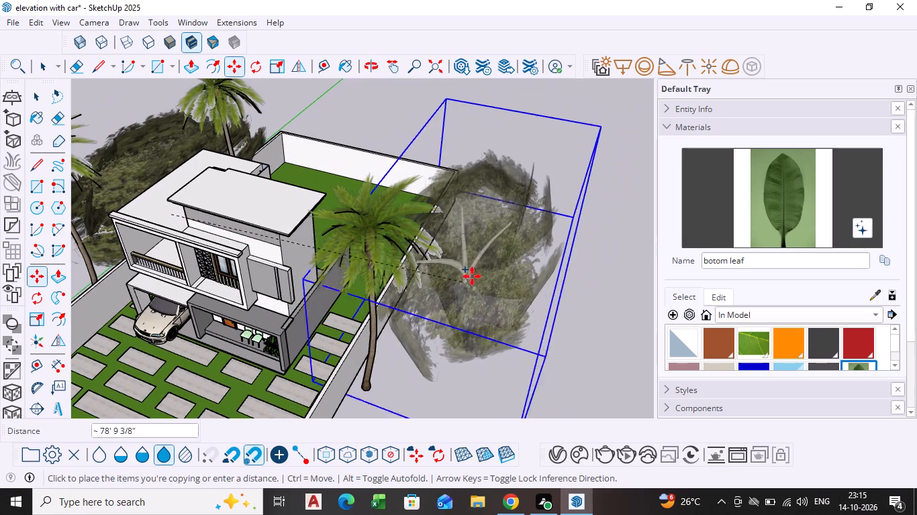
left_click(472, 270)
key("space")
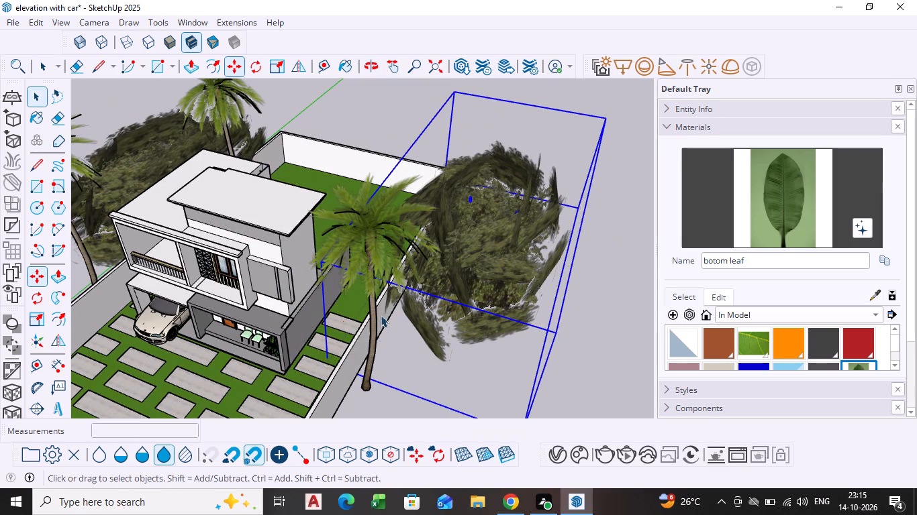
left_click(608, 300)
Examine the front elevation of the house with oaks and coconut trees on both sides.
scroll(201, 327, "down", 1)
middle_click_drag(201, 327, 356, 266)
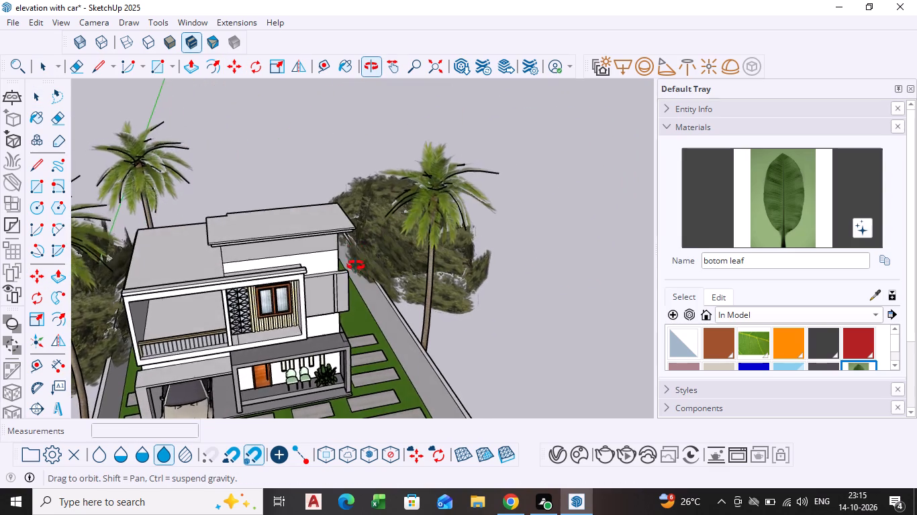
middle_click_drag(356, 266, 355, 244)
scroll(312, 280, "down", 2)
middle_click_drag(312, 280, 345, 245, "shift")
middle_click_drag(311, 306, 301, 278)
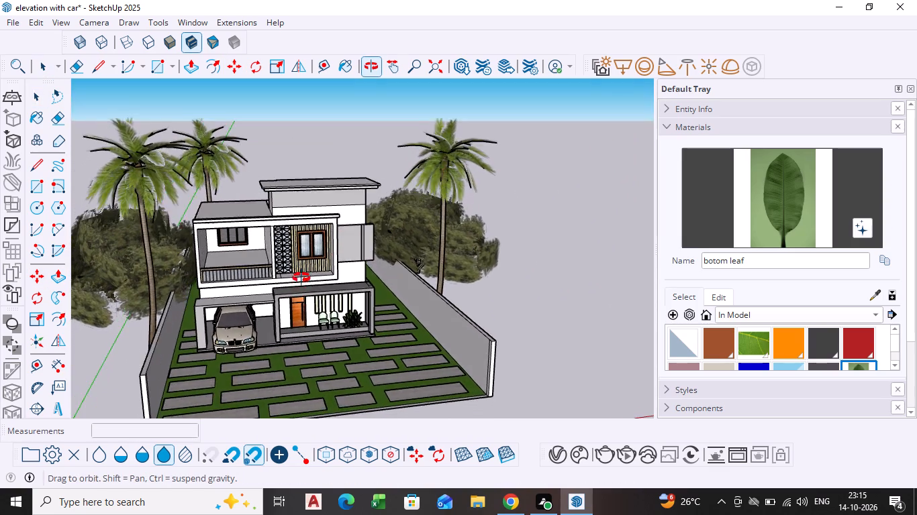
middle_click_drag(301, 278, 306, 262)
scroll(286, 285, "up", 4)
middle_click(288, 284)
scroll(287, 285, "down", 1)
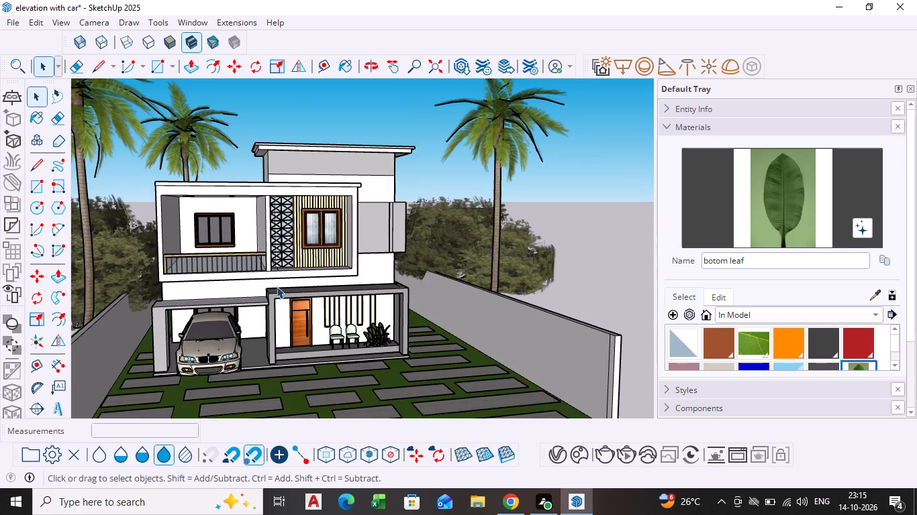
scroll(276, 286, "down", 1)
middle_click_drag(276, 286, 293, 287, "shift")
scroll(299, 285, "down", 1, "shift")
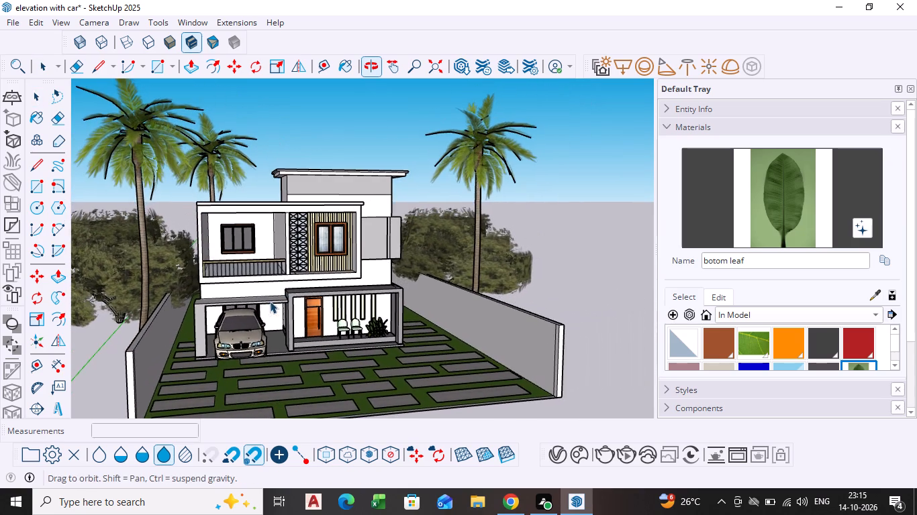
middle_click_drag(254, 309, 228, 315)
scroll(240, 314, "up", 3)
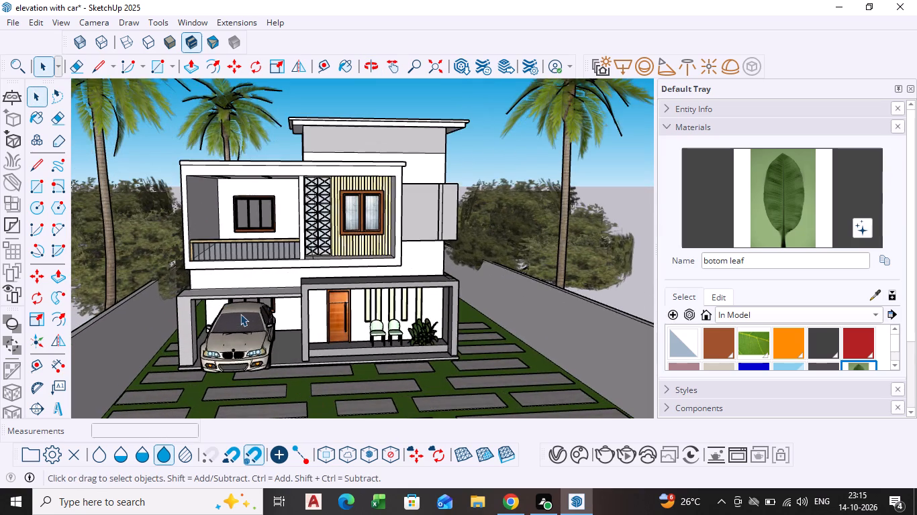
Examine the front elevation of the house and its surrounding trees from several distances and heights.
scroll(240, 314, "down", 2)
middle_click_drag(240, 314, 301, 278, "shift")
middle_click_drag(326, 312, 295, 325)
scroll(297, 325, "down", 1)
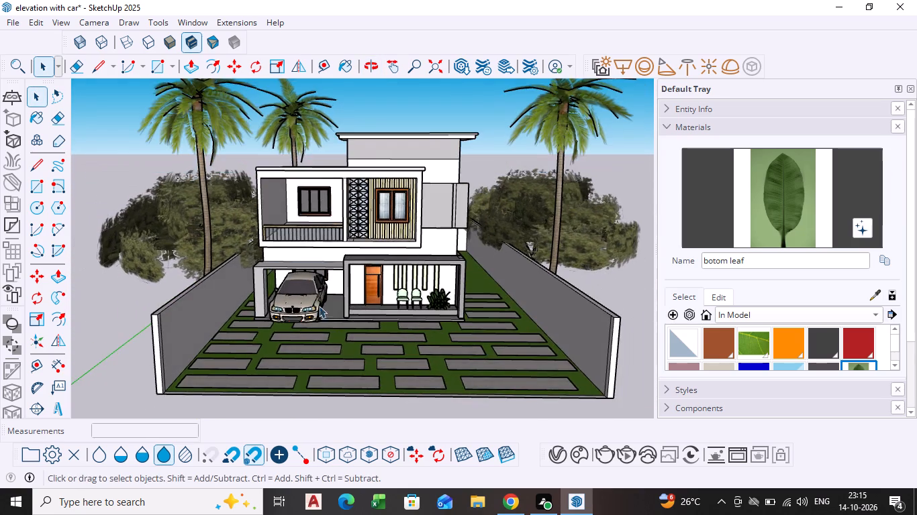
scroll(324, 300, "up", 3)
scroll(339, 306, "down", 1)
middle_click_drag(339, 306, 334, 320, "shift")
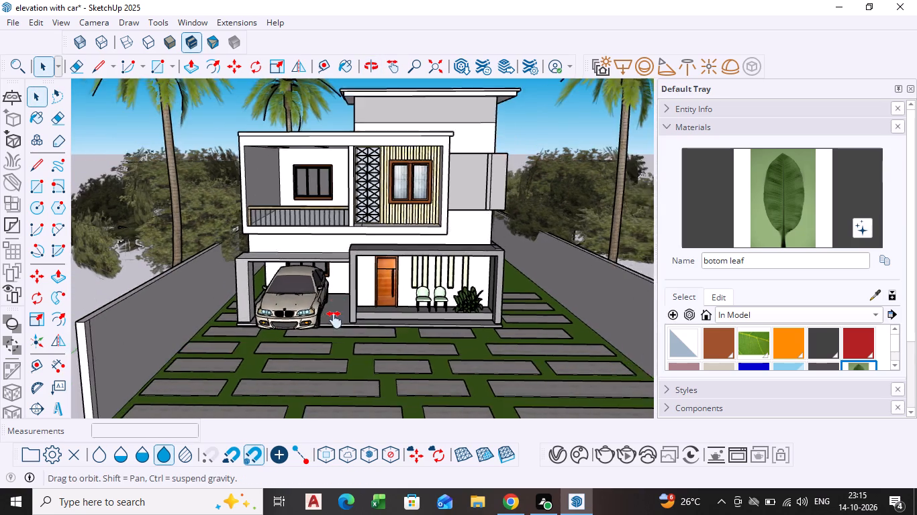
middle_click_drag(334, 320, 329, 337, "shift")
middle_click_drag(325, 336, 325, 314)
scroll(325, 313, "up", 2)
scroll(345, 310, "down", 3)
middle_click_drag(338, 302, 338, 302)
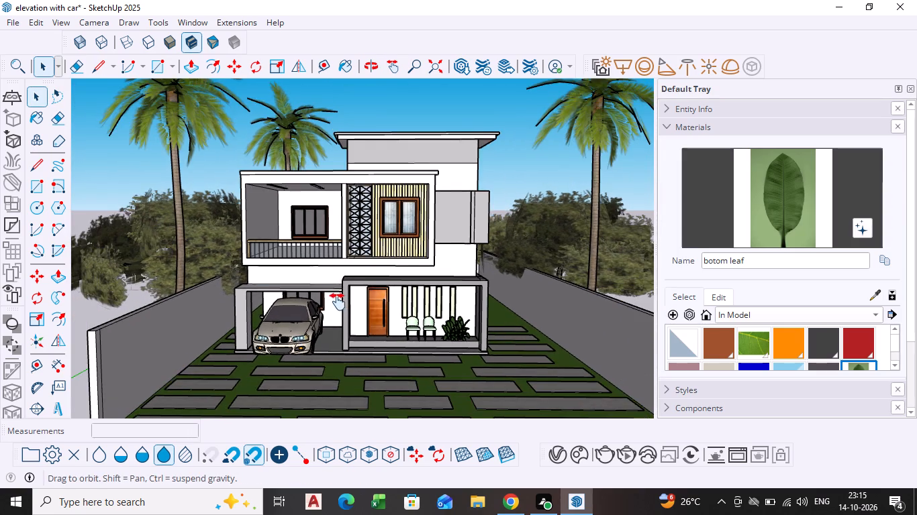
middle_click_drag(338, 302, 338, 321)
scroll(337, 323, "up", 1)
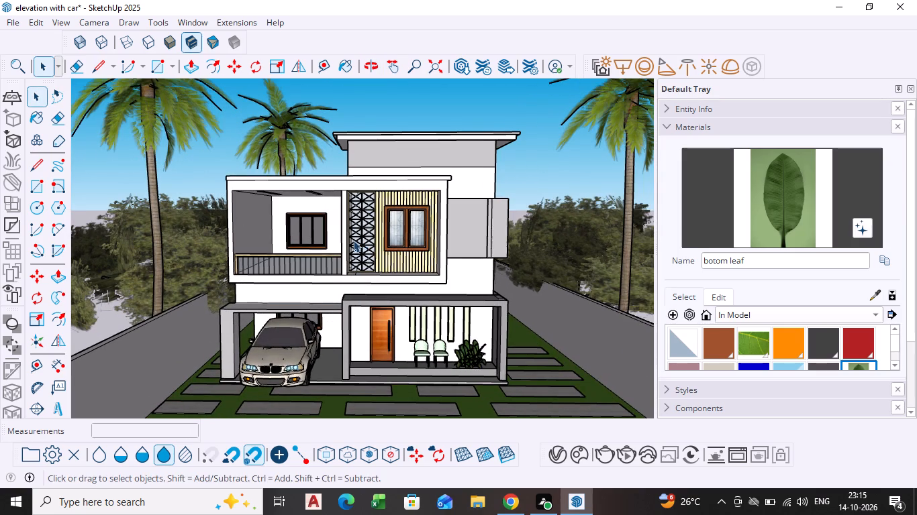
scroll(350, 242, "down", 1)
middle_click_drag(350, 242, 351, 265, "shift")
middle_click_drag(329, 315, 330, 290)
scroll(327, 303, "down", 1)
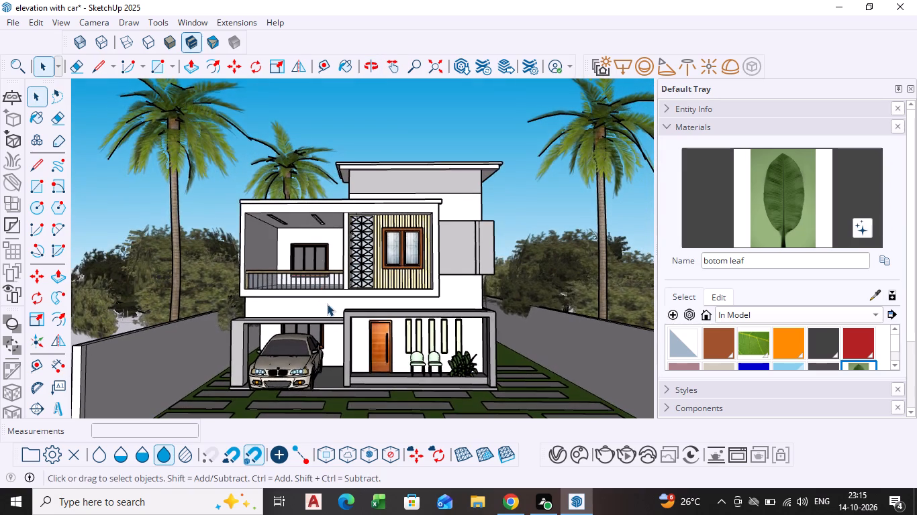
scroll(336, 338, "up", 1)
scroll(336, 338, "down", 1)
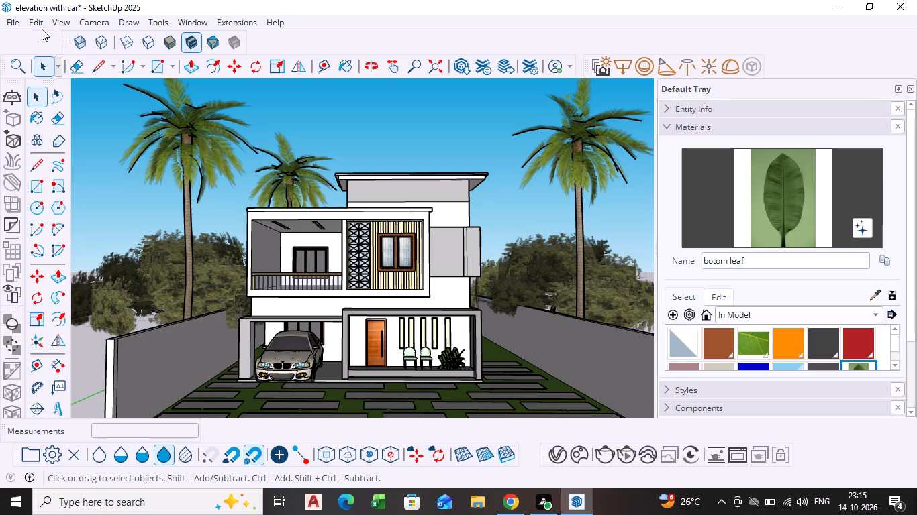
Paint the balcony's back wall and the wall band beneath the top roof slab with the dark grey <DimGray>1 material.
left_click(818, 338)
scroll(218, 262, "up", 7)
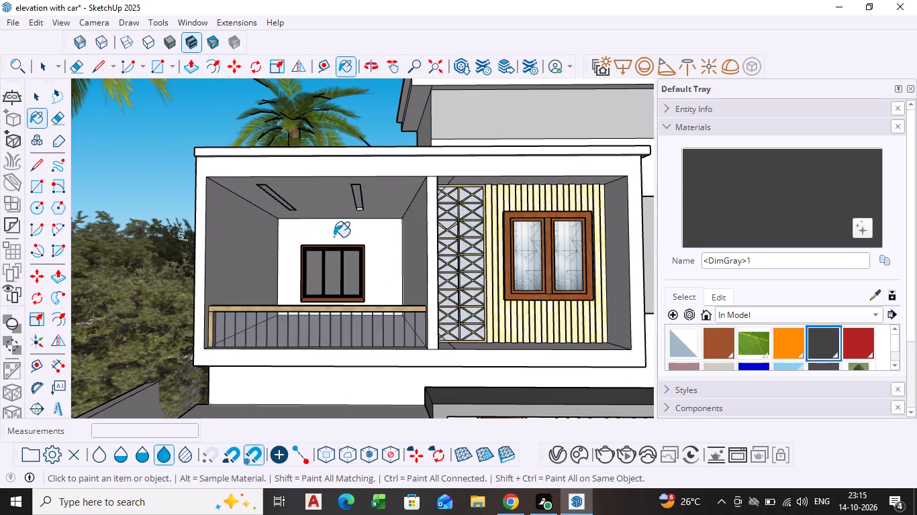
left_click(334, 237)
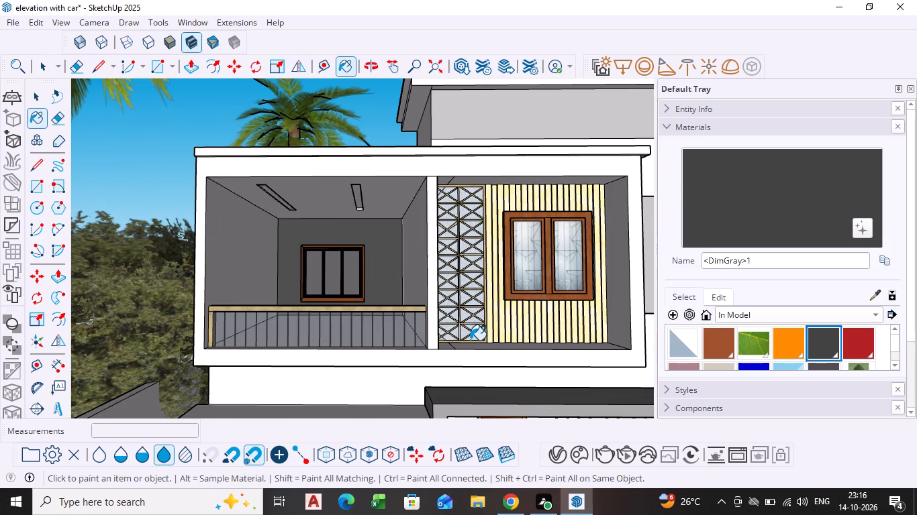
left_click(506, 111)
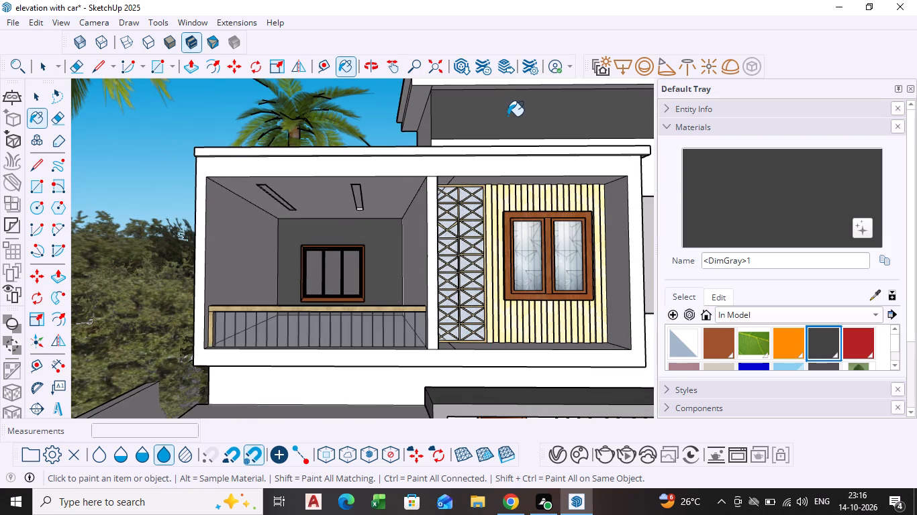
Paint the faces of the projecting box beside the upper-floor window with <DimGray>1, including the narrow strip between them.
scroll(511, 192, "down", 8)
middle_click_drag(503, 272, 373, 266)
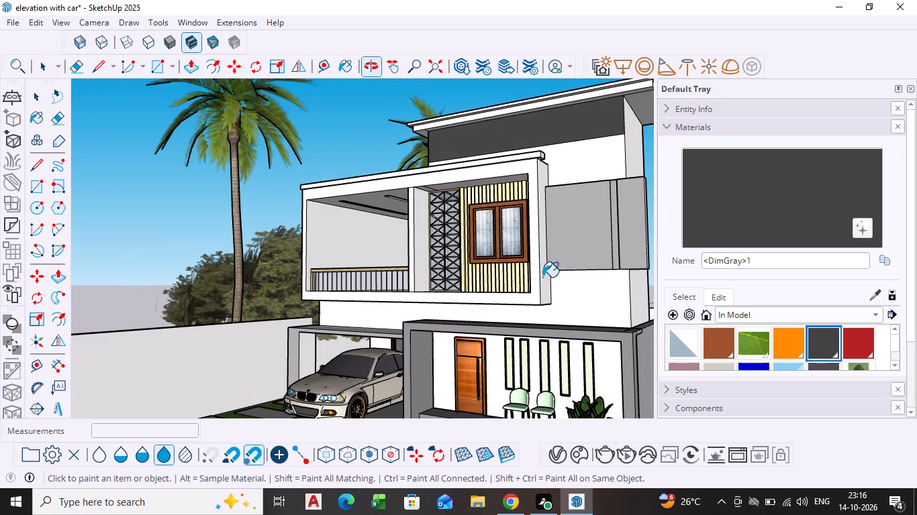
left_click(596, 237)
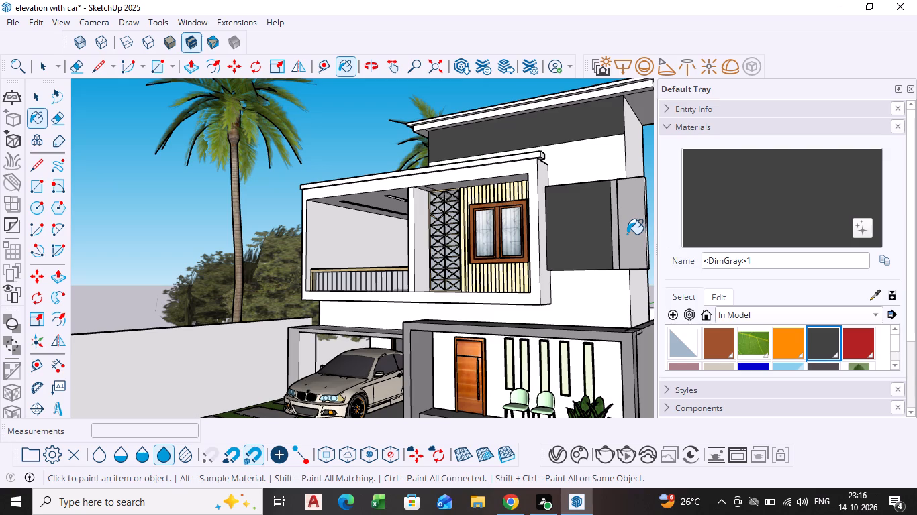
left_click(626, 234)
scroll(623, 234, "up", 5)
left_click(611, 237)
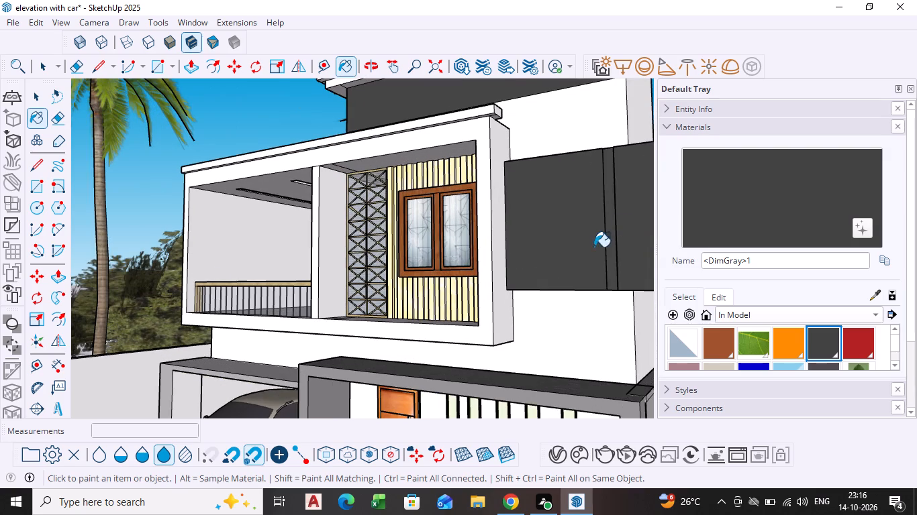
Examine the dark grey surfaces on the front elevation, up close and from the full frontage.
scroll(594, 247, "down", 14)
middle_click_drag(474, 292, 572, 305)
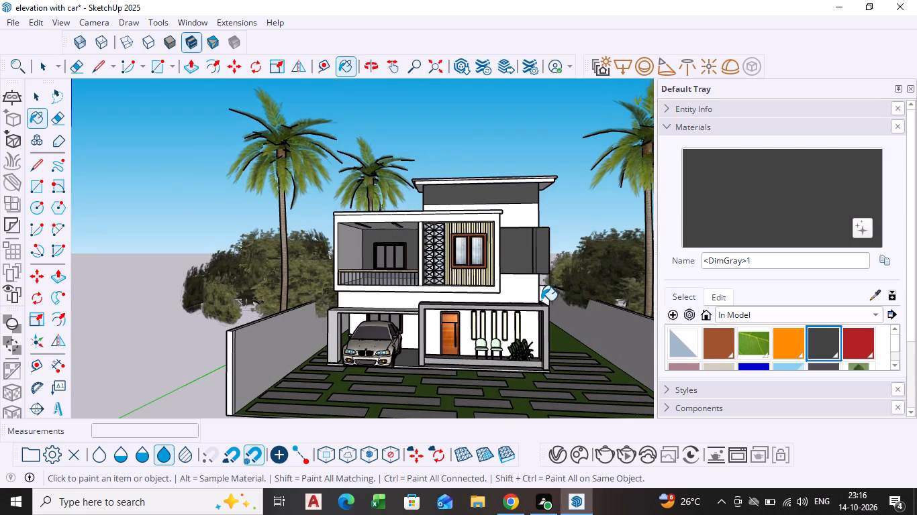
scroll(539, 304, "up", 7)
scroll(181, 160, "down", 3)
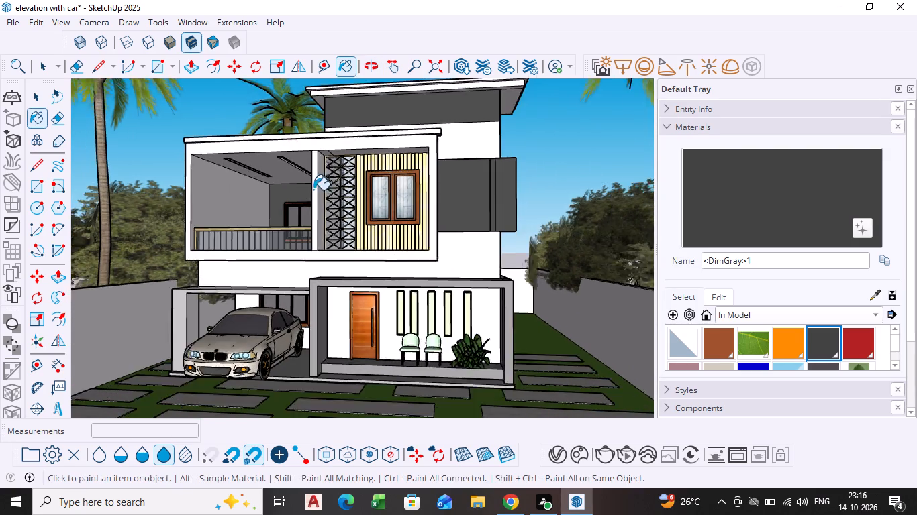
scroll(313, 190, "down", 4)
middle_click_drag(291, 219, 328, 235)
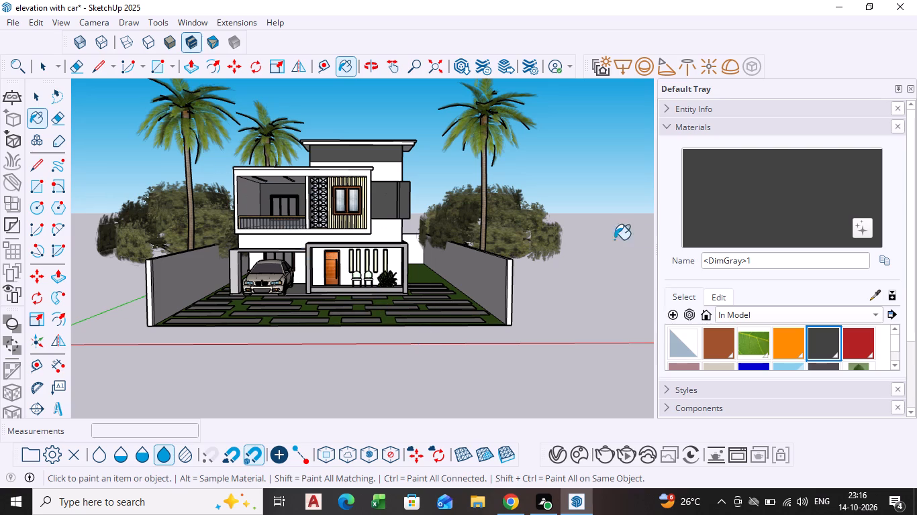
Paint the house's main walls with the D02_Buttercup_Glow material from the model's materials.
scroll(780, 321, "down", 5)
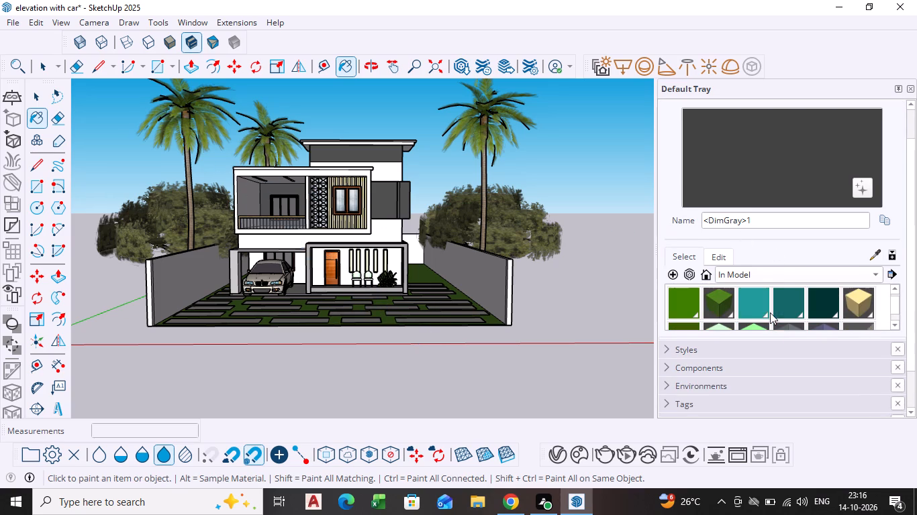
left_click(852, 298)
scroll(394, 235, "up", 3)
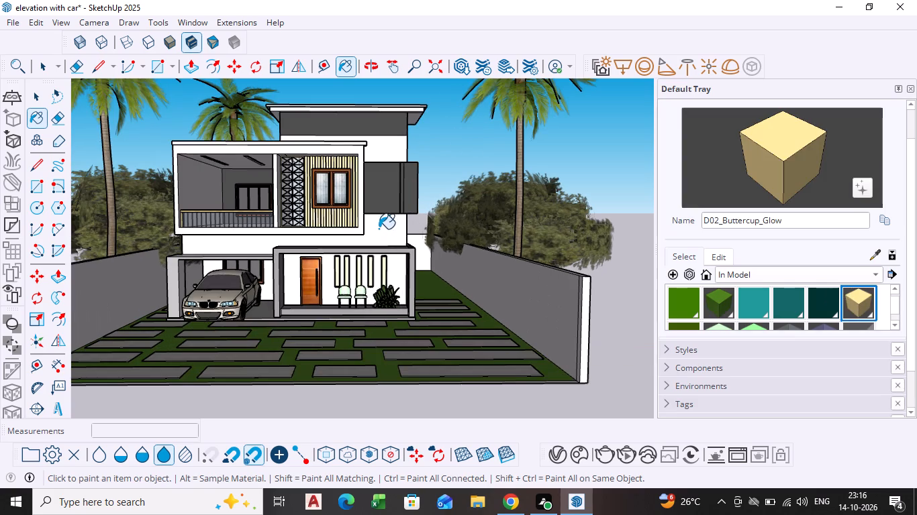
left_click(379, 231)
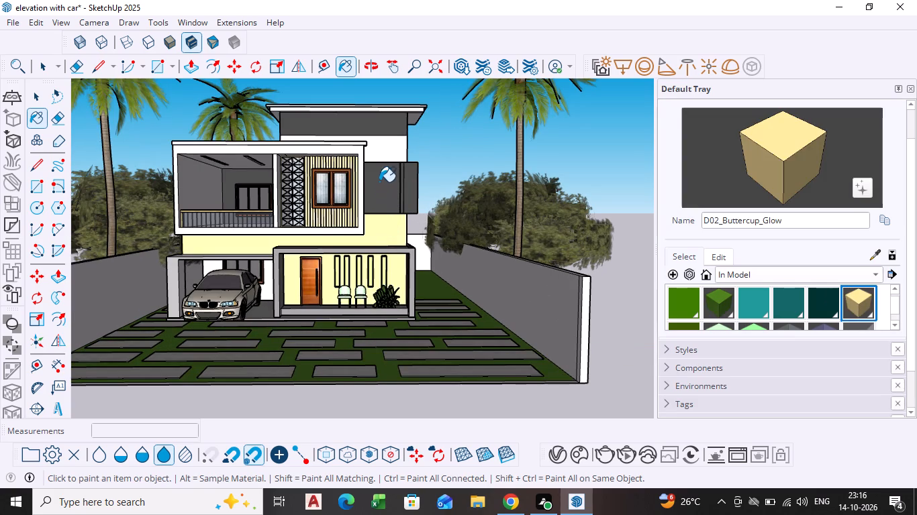
Paint the house's main walls and the upper wall beneath the dark grey band with the Metal_10_1K material.
scroll(797, 298, "down", 2)
left_click(827, 296)
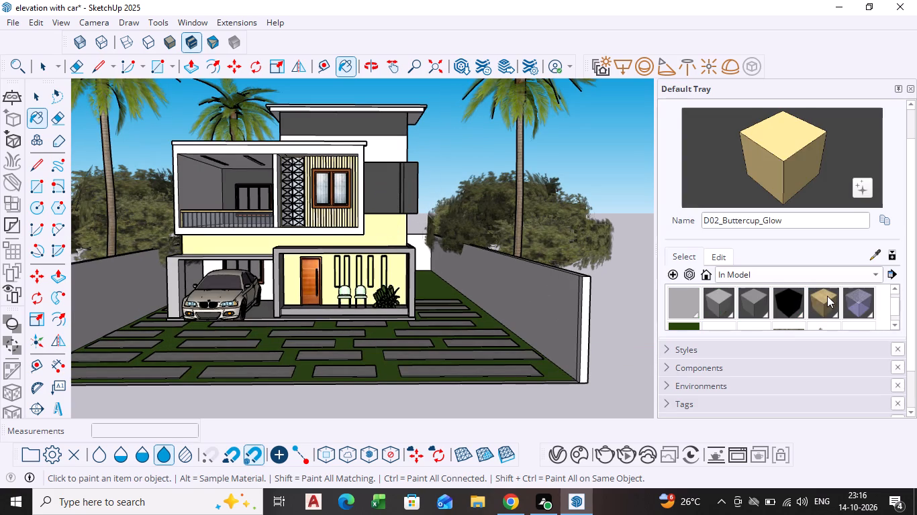
left_click(383, 241)
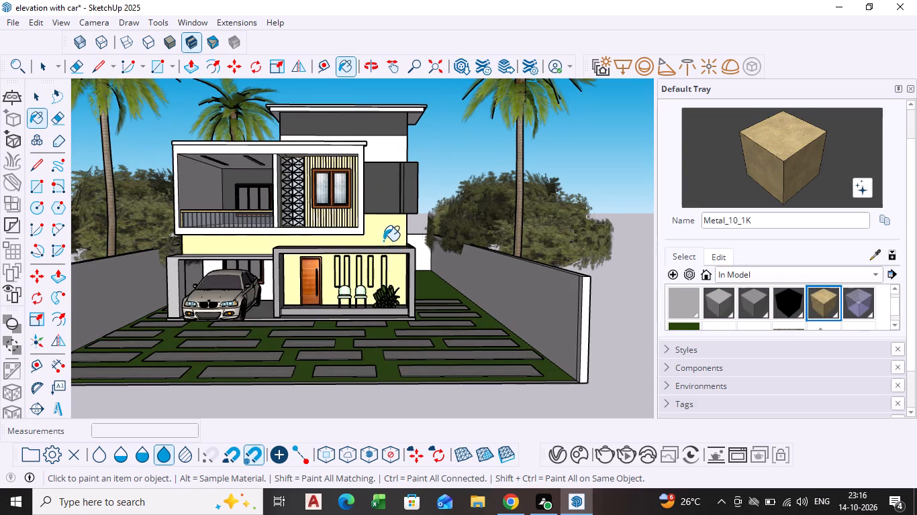
scroll(381, 243, "up", 8)
scroll(354, 246, "down", 6)
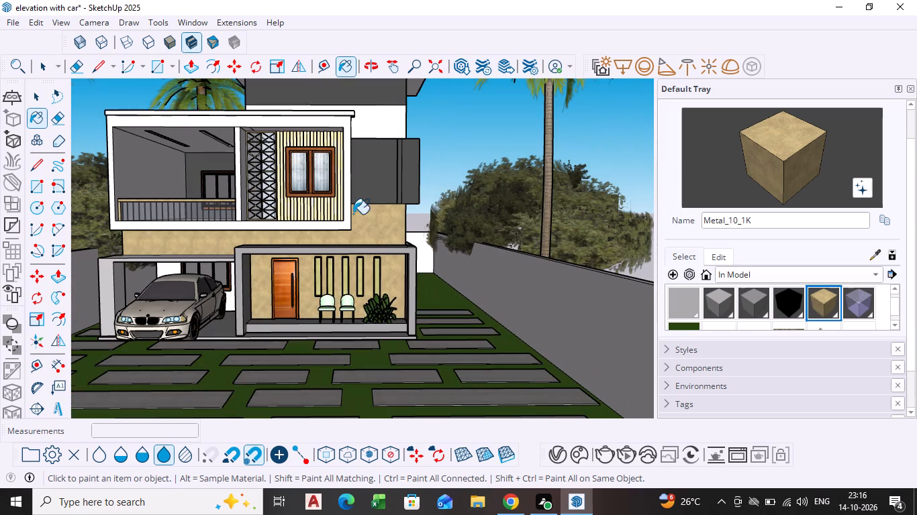
left_click(371, 124)
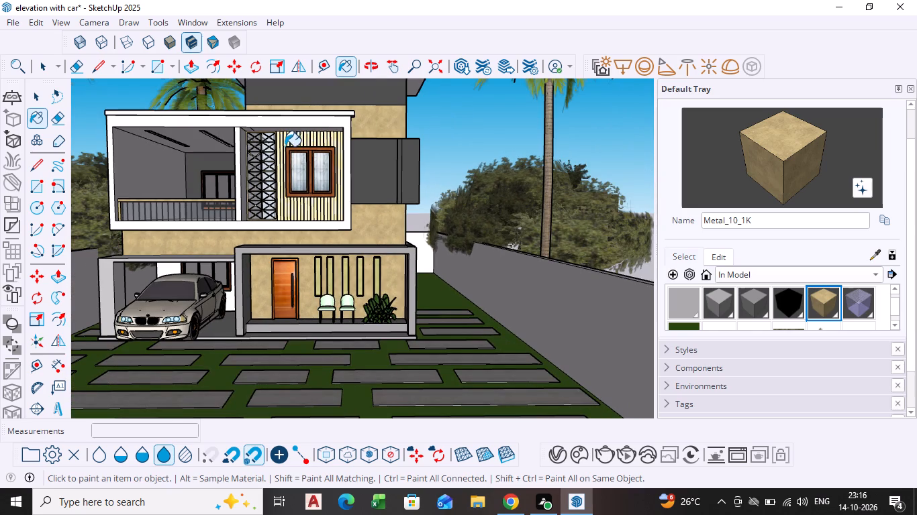
Paint the projecting first-floor balcony frame and its top cap with the Metal_10_1K material.
scroll(289, 137, "up", 7)
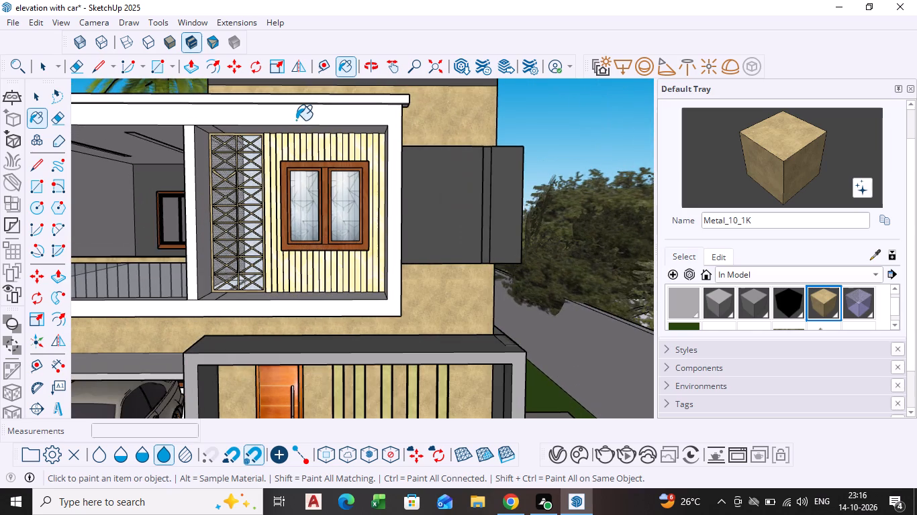
left_click(296, 120)
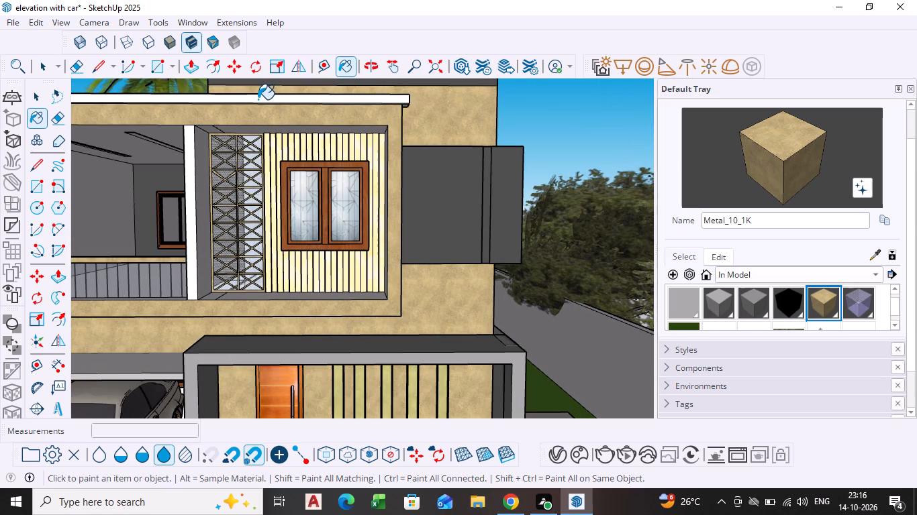
left_click(258, 99)
scroll(232, 127, "down", 3)
scroll(190, 162, "down", 3)
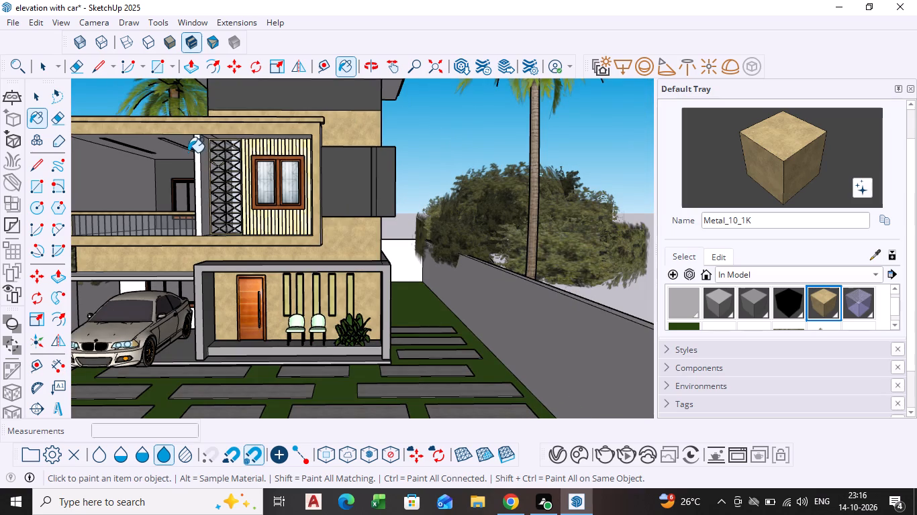
scroll(201, 117, "down", 4)
middle_click_drag(211, 162, 286, 170, "shift")
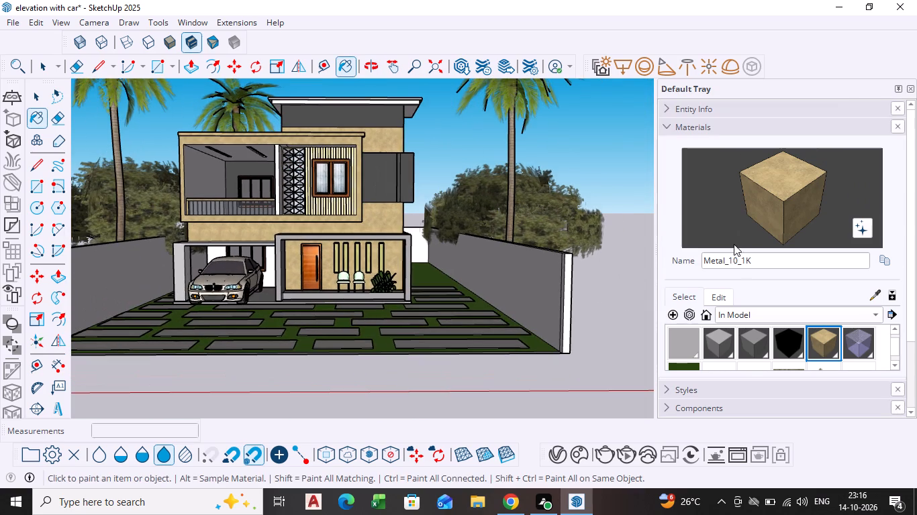
Set the opacity of the Metal_10_1K wall material to 94.
left_click(710, 294)
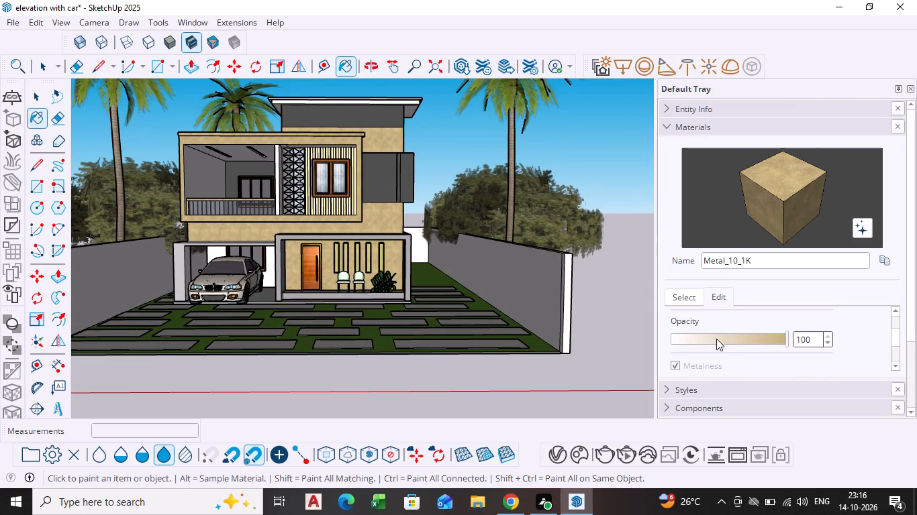
left_click(716, 339)
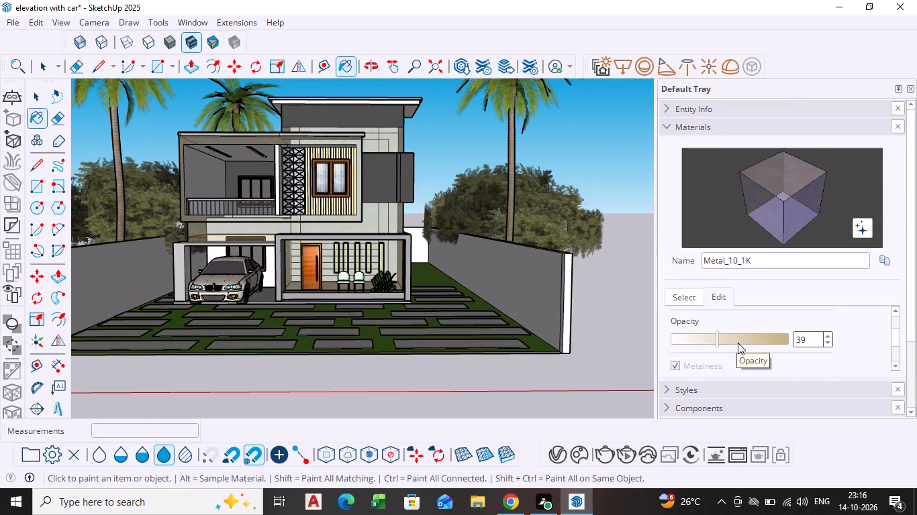
left_click(763, 339)
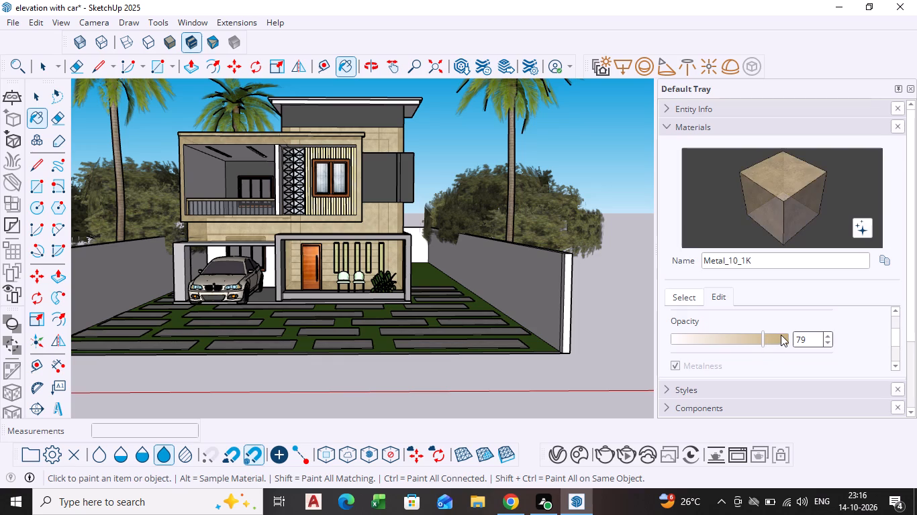
left_click(779, 336)
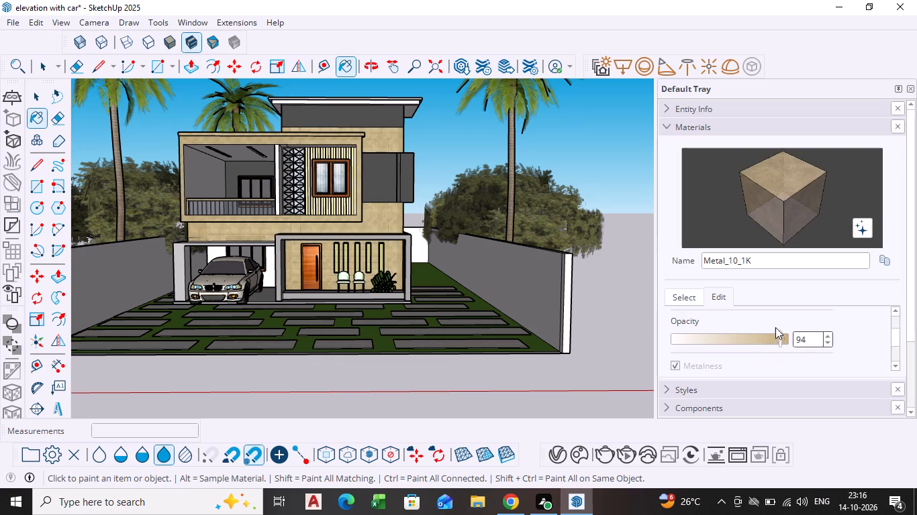
Adjust the HSB hue of the Metal_10_1K wall material to 53 while comparing its tone on the front walls.
scroll(769, 313, "up", 7)
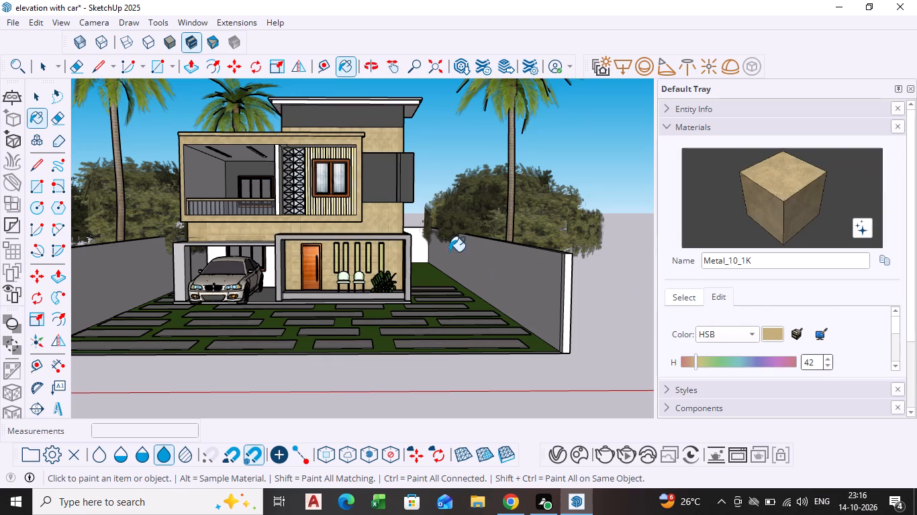
scroll(417, 245, "up", 8)
scroll(356, 205, "up", 4)
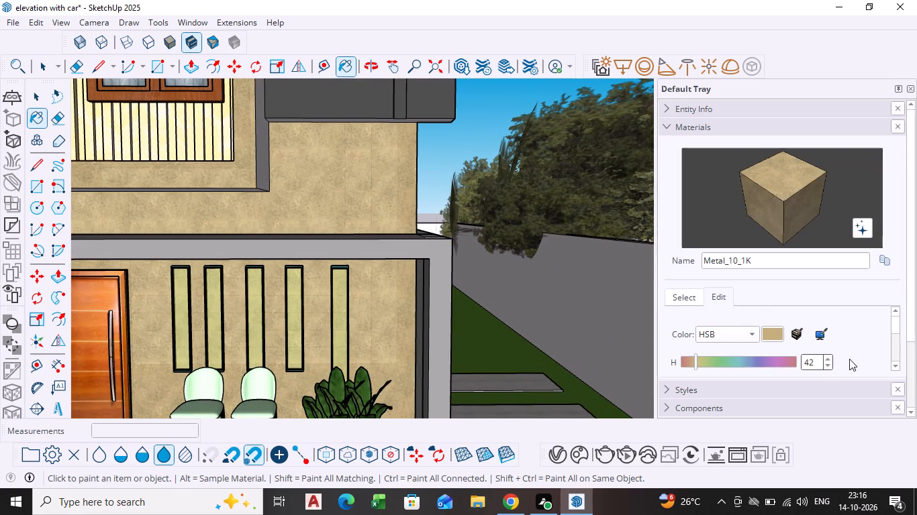
scroll(730, 359, "down", 4)
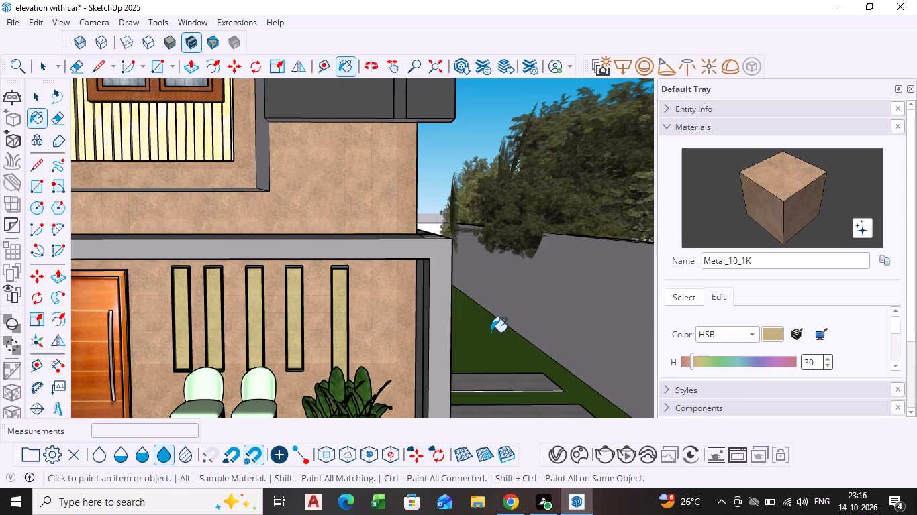
scroll(487, 331, "down", 3)
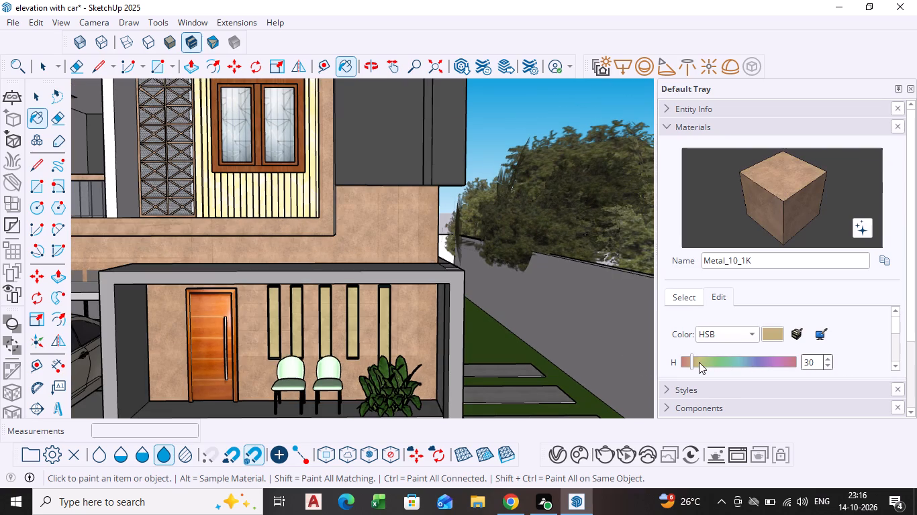
left_click(699, 362)
scroll(749, 374, "down", 4)
scroll(726, 292, "down", 3)
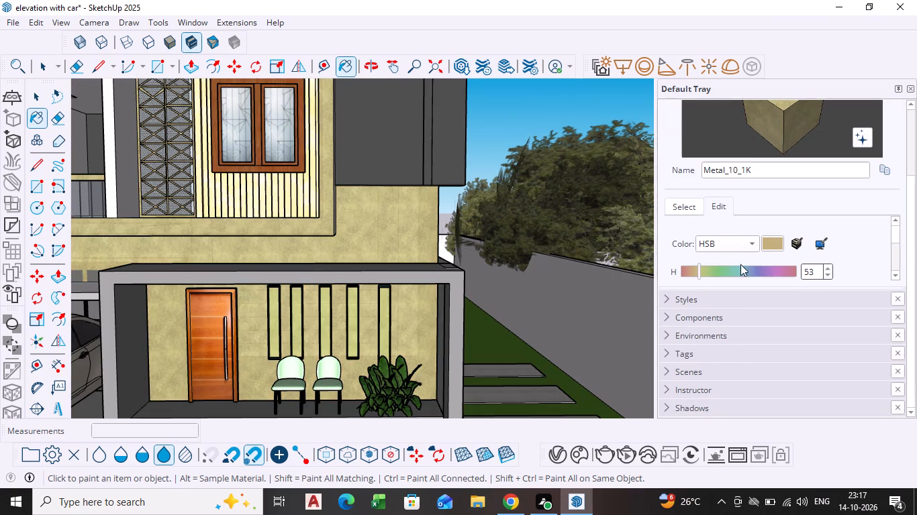
Reset the Metal_10_1K wall material to its original texture colour and enable Colorize for it.
left_click(773, 245)
scroll(738, 257, "down", 3)
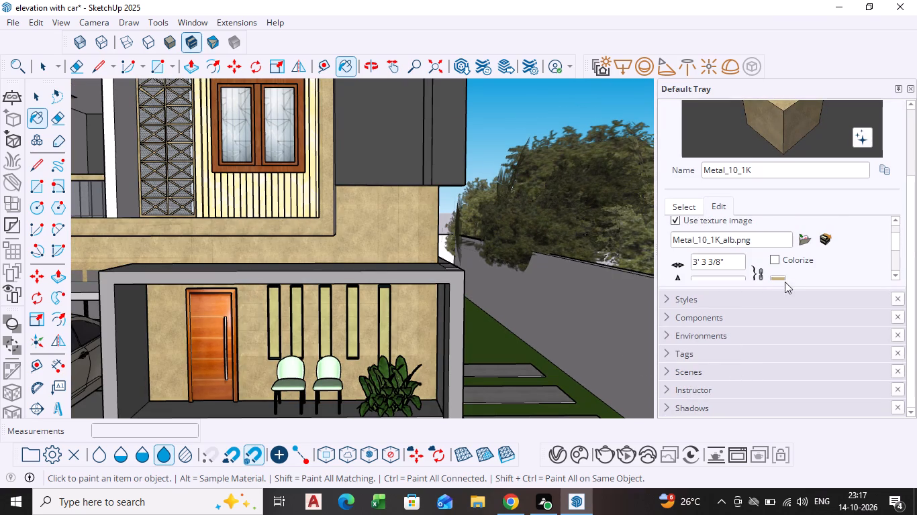
scroll(789, 282, "down", 3)
scroll(850, 257, "down", 3)
scroll(828, 254, "up", 2)
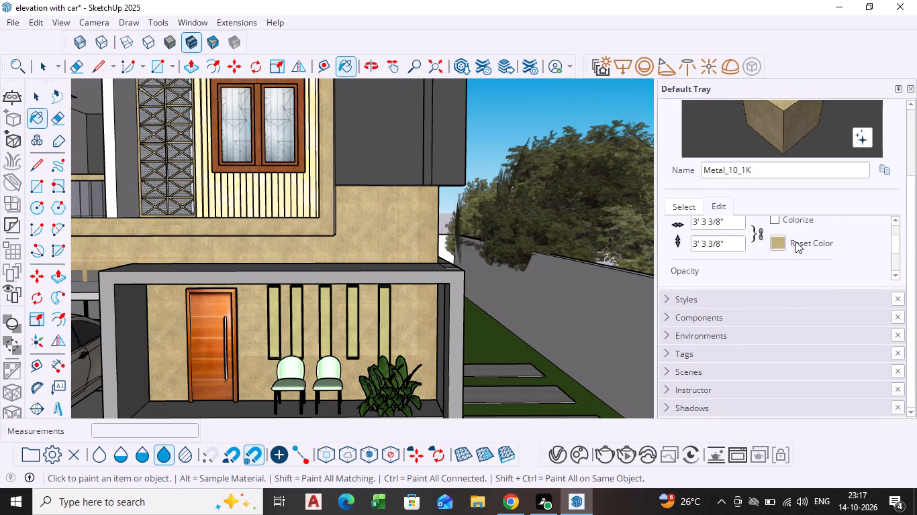
left_click(778, 223)
scroll(487, 282, "down", 6)
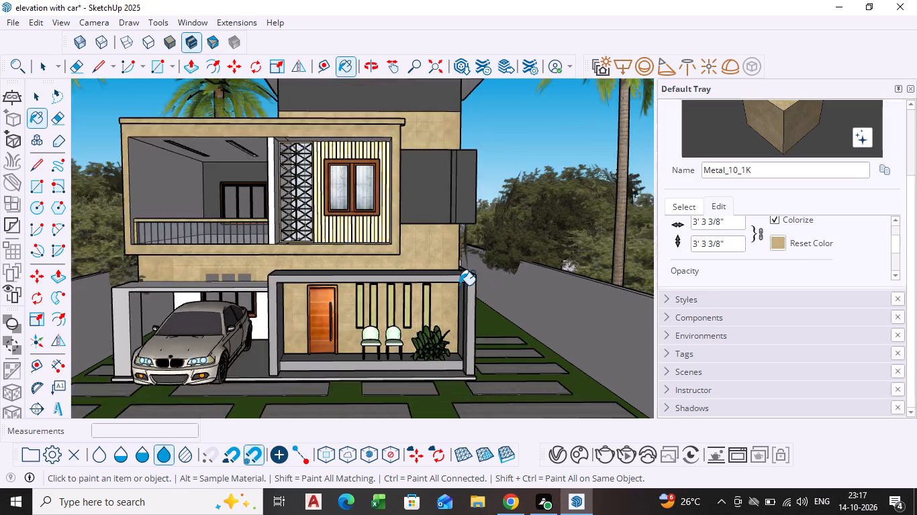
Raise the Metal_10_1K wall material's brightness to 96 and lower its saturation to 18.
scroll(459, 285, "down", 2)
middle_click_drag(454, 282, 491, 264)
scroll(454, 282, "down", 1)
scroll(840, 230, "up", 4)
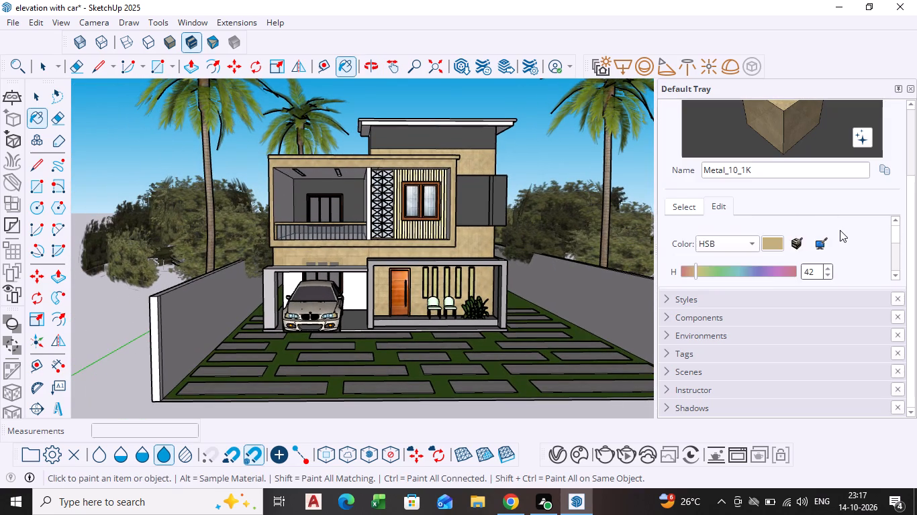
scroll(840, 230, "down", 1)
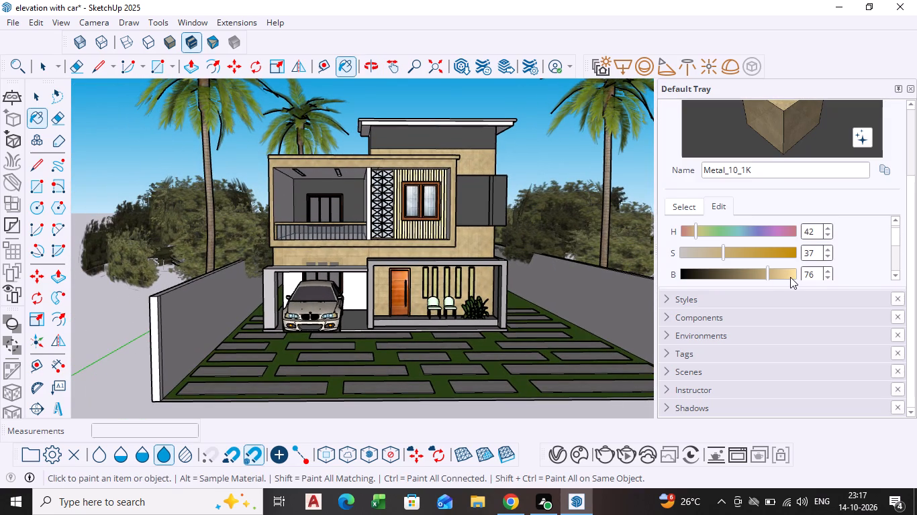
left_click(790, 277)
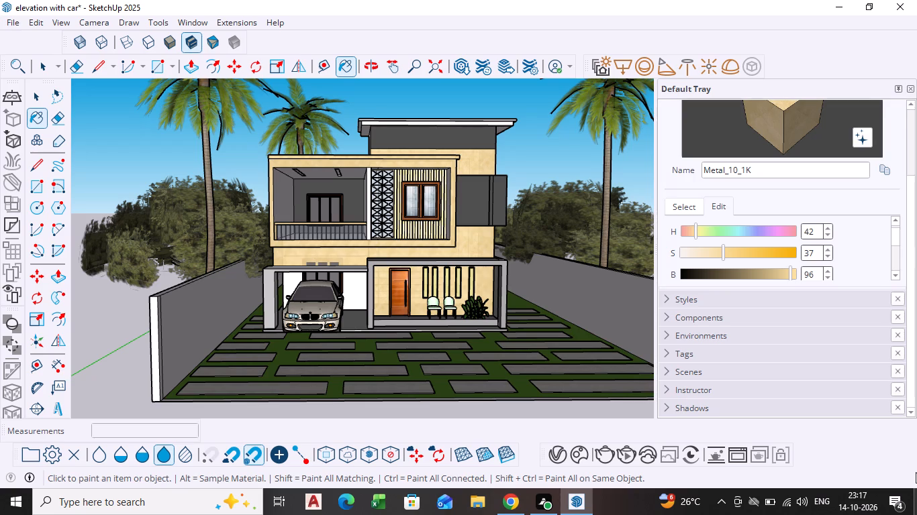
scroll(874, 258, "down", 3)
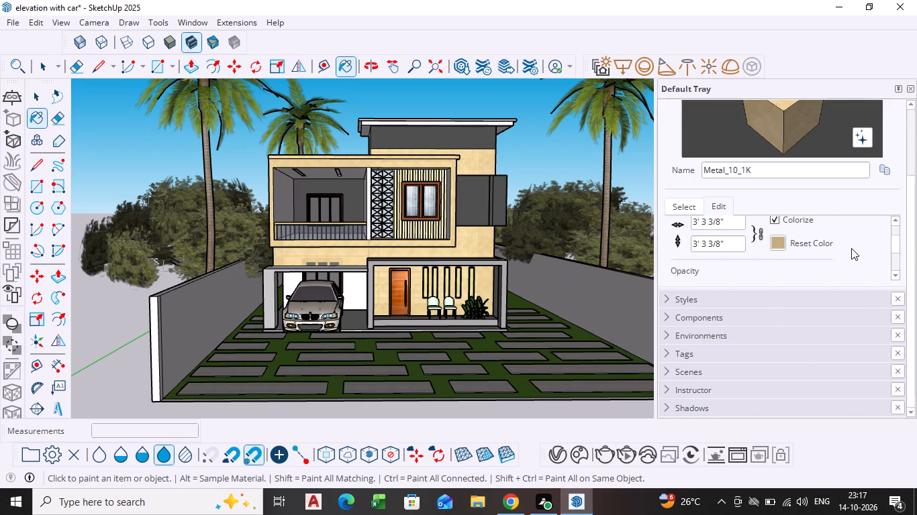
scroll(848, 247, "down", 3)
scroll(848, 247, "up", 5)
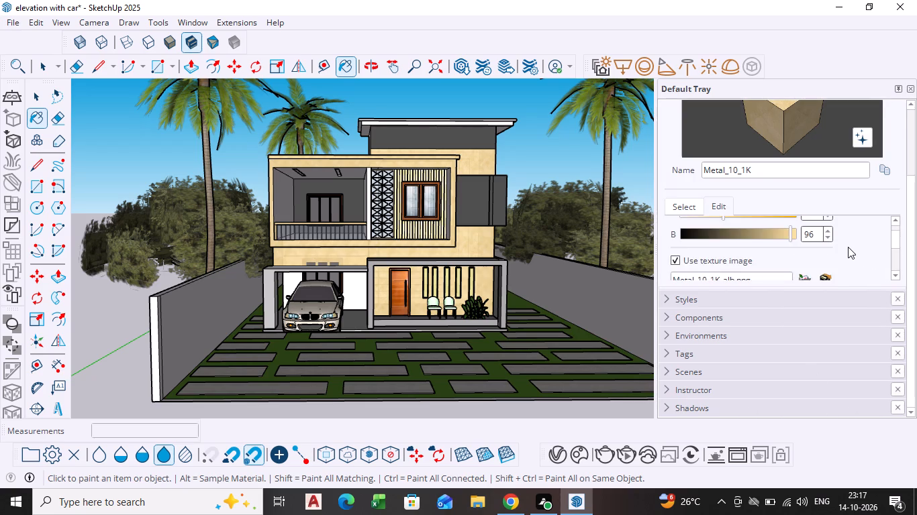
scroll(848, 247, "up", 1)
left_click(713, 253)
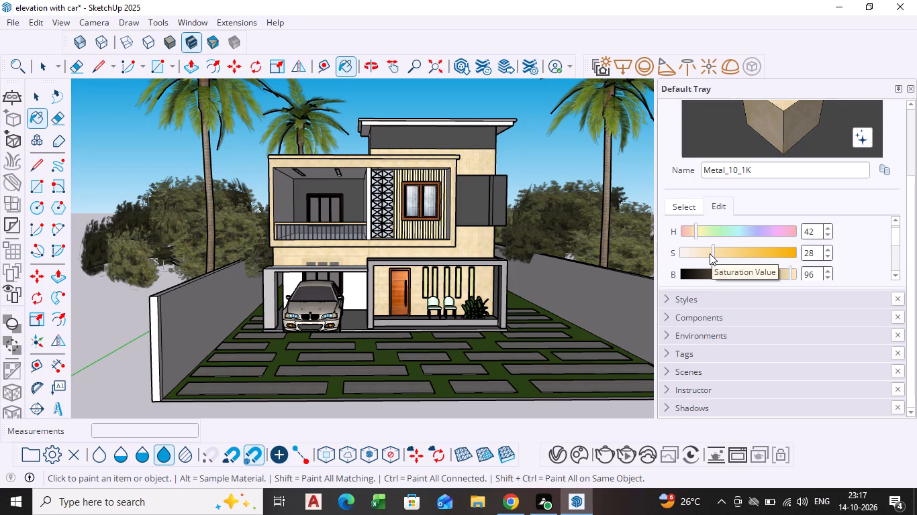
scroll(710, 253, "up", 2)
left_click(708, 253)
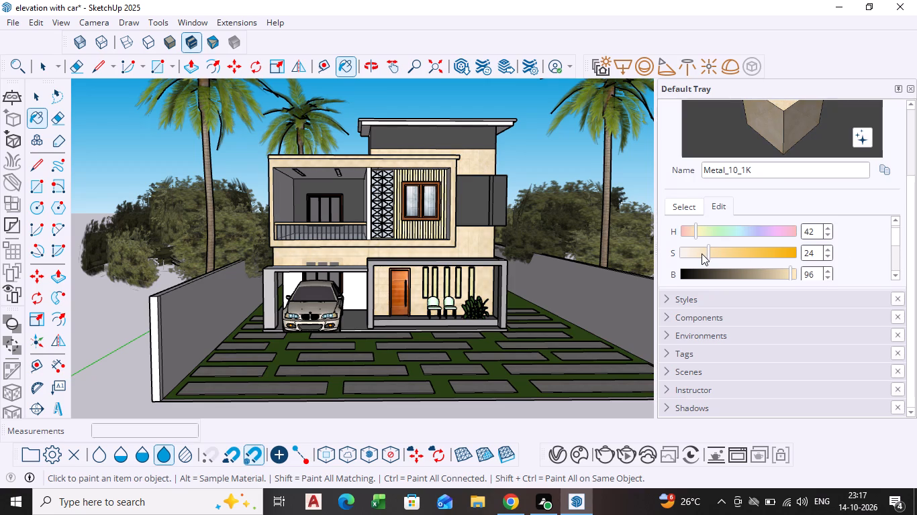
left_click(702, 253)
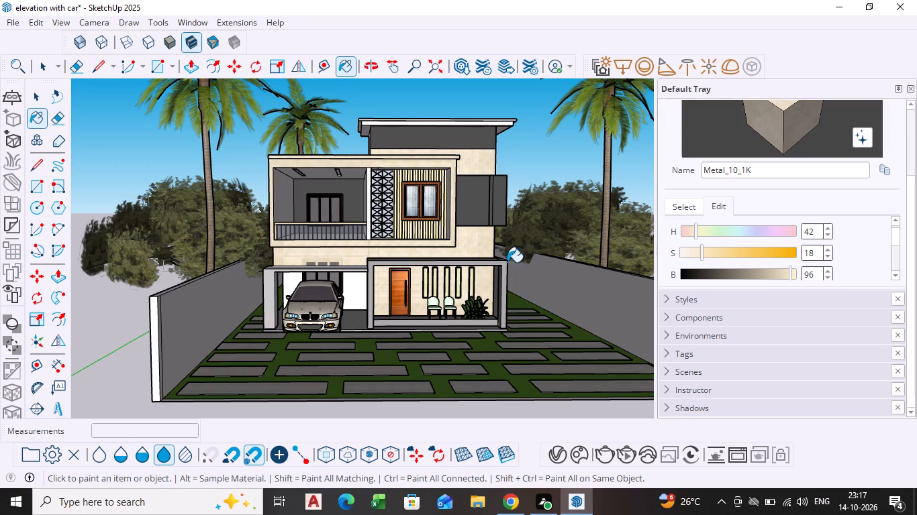
Tune the Metal_10_1K wall material's colour to hue 51, saturation 31 and brightness 99, comparing tones on the front walls.
scroll(456, 276, "up", 15)
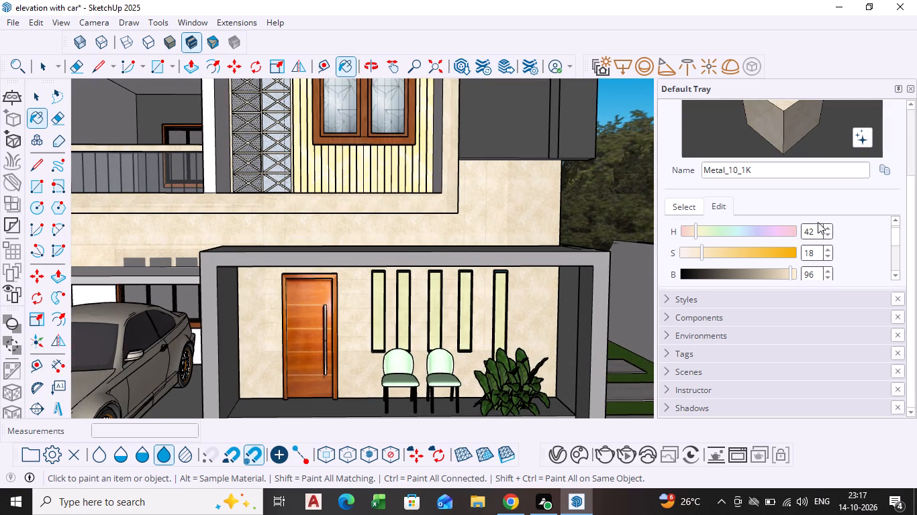
scroll(865, 243, "up", 1)
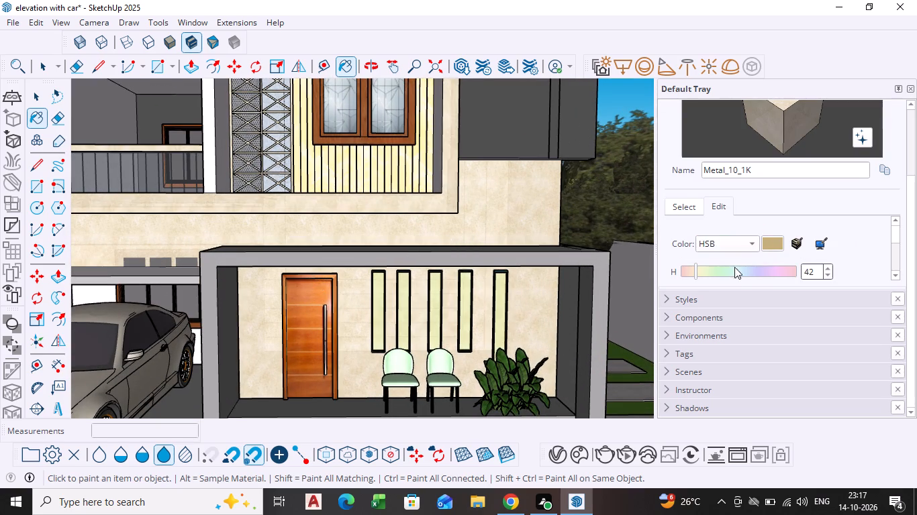
left_click(699, 274)
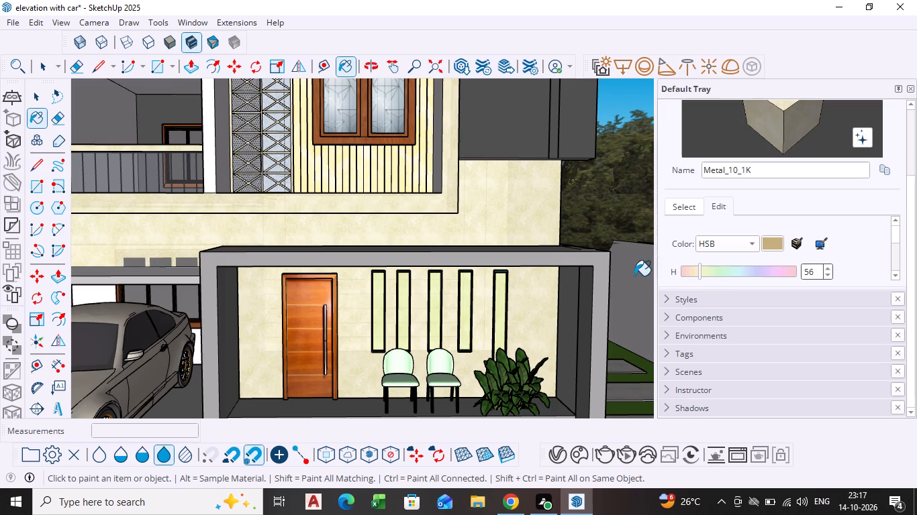
left_click(704, 271)
scroll(881, 255, "down", 1)
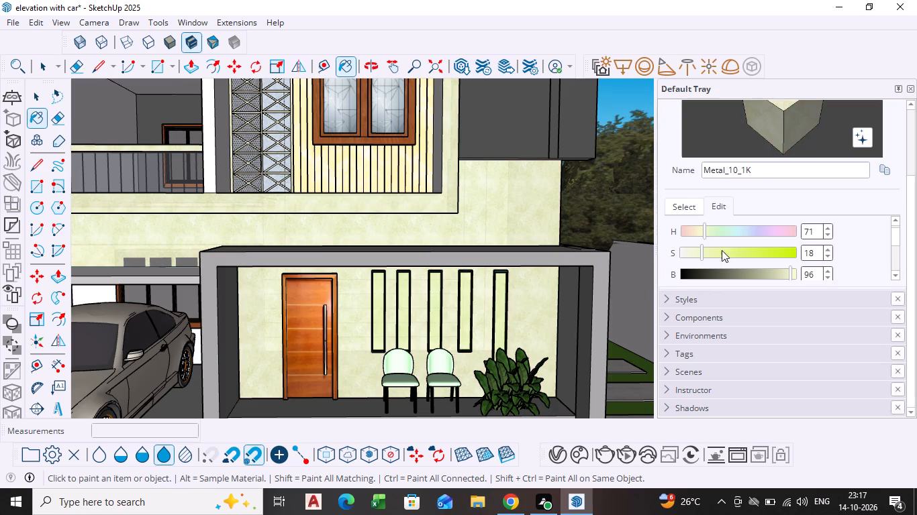
scroll(730, 249, "up", 2)
scroll(855, 226, "up", 2)
scroll(772, 239, "up", 1)
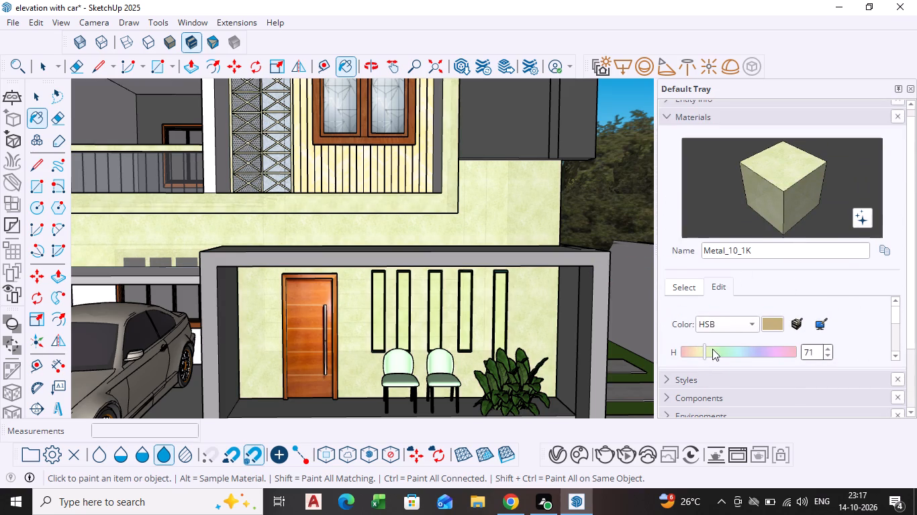
left_click(698, 353)
scroll(844, 325, "down", 3)
scroll(843, 325, "up", 2)
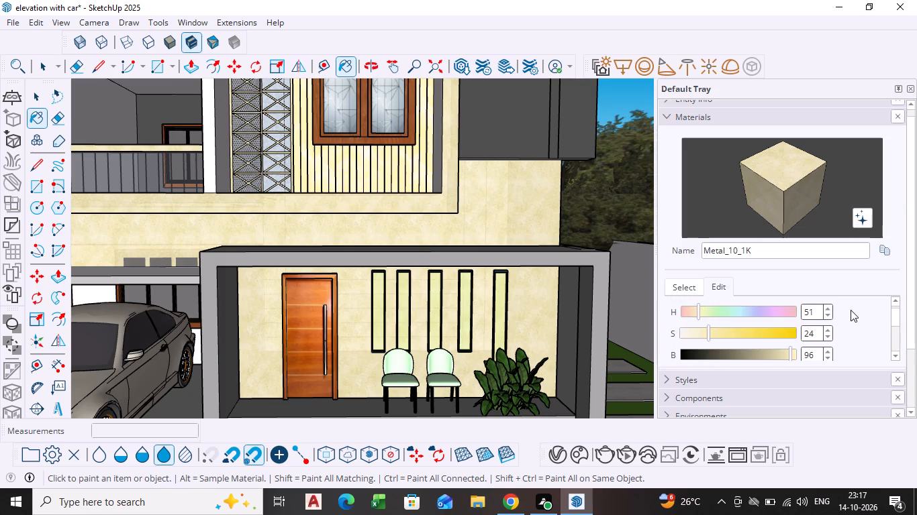
left_click(716, 333)
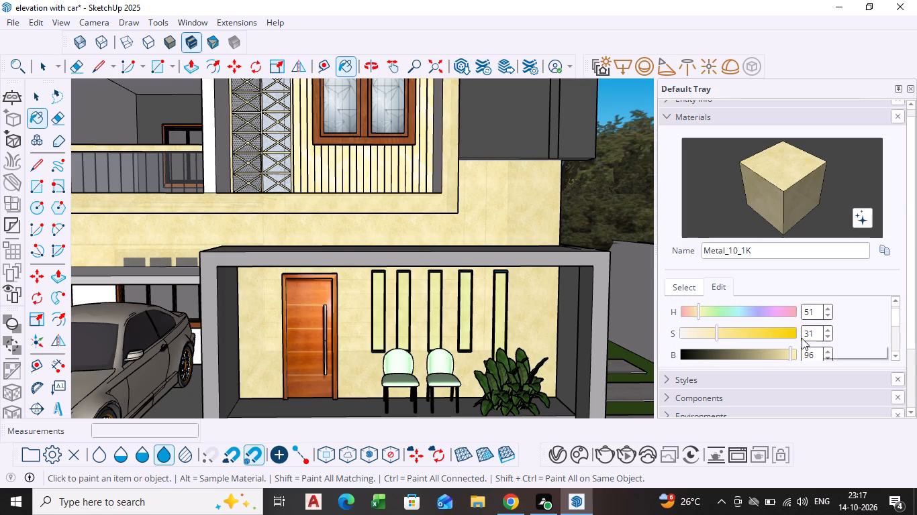
left_click(794, 357)
Paint the carport's back wall behind the car with the Metal_10_1K material.
scroll(612, 286, "down", 3)
scroll(522, 268, "down", 6)
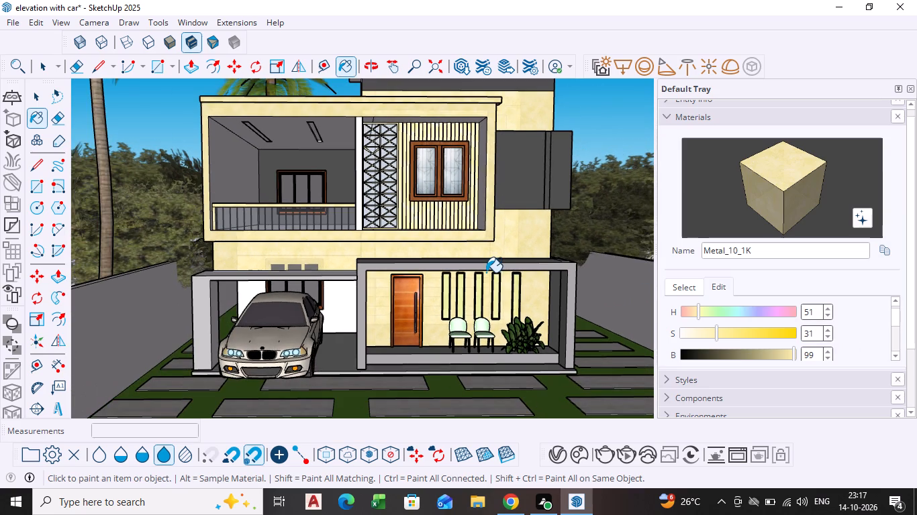
scroll(454, 261, "down", 1)
middle_click_drag(450, 262, 405, 267)
scroll(397, 304, "up", 3)
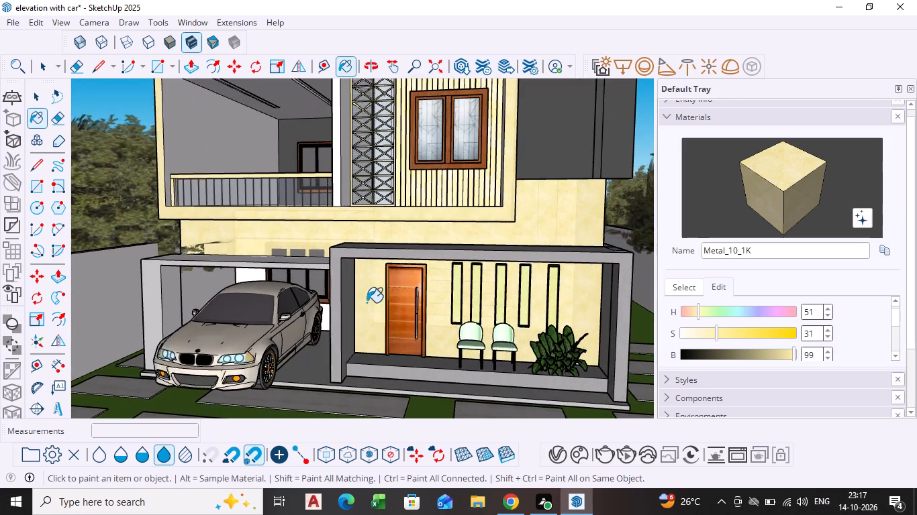
middle_click_drag(373, 300, 472, 251)
scroll(437, 270, "down", 1)
scroll(358, 314, "up", 4)
left_click(350, 280)
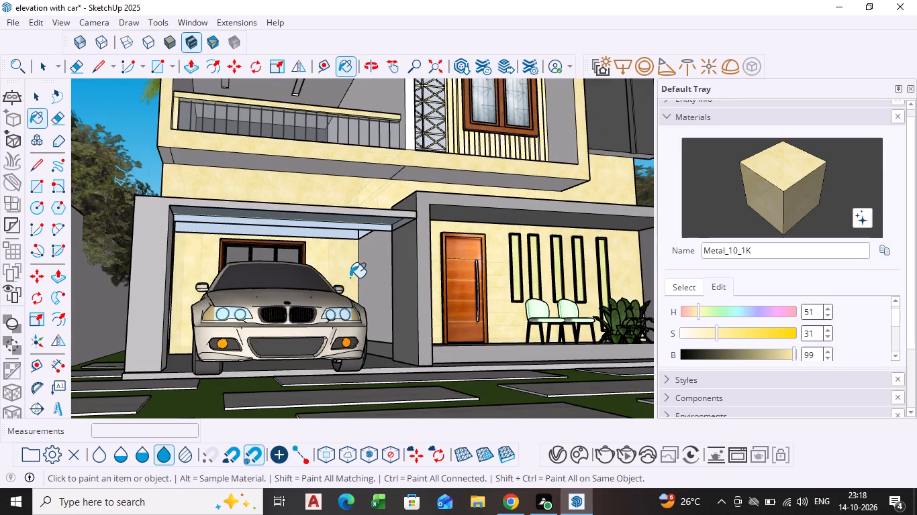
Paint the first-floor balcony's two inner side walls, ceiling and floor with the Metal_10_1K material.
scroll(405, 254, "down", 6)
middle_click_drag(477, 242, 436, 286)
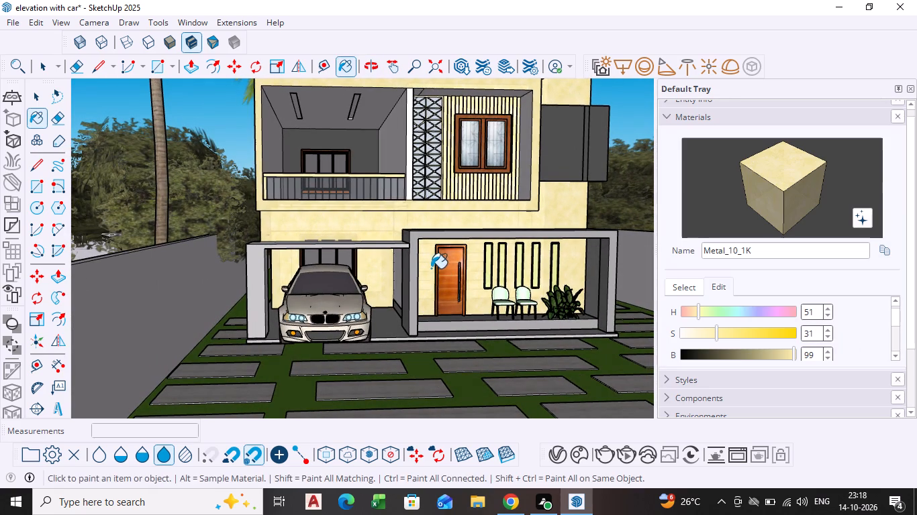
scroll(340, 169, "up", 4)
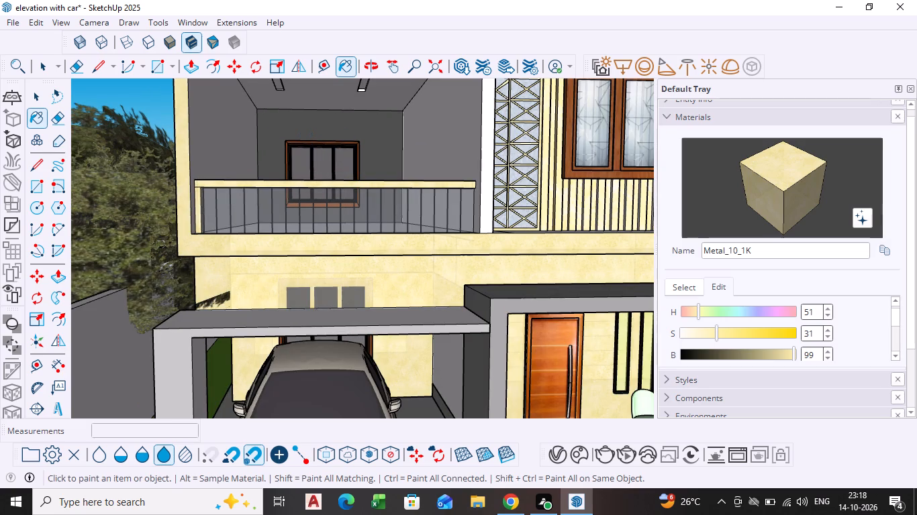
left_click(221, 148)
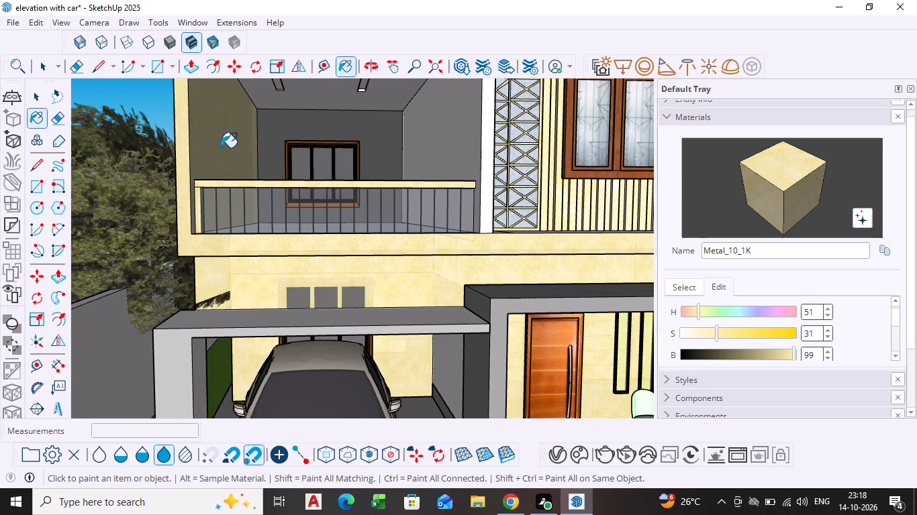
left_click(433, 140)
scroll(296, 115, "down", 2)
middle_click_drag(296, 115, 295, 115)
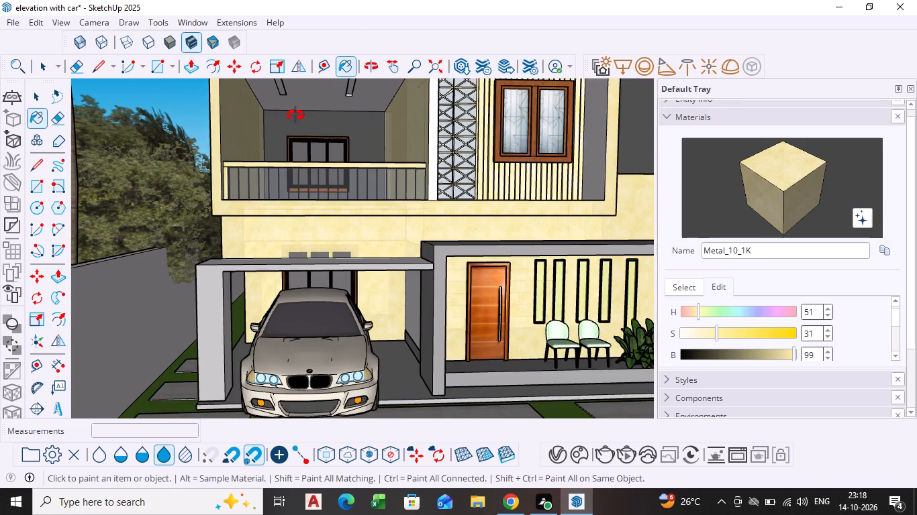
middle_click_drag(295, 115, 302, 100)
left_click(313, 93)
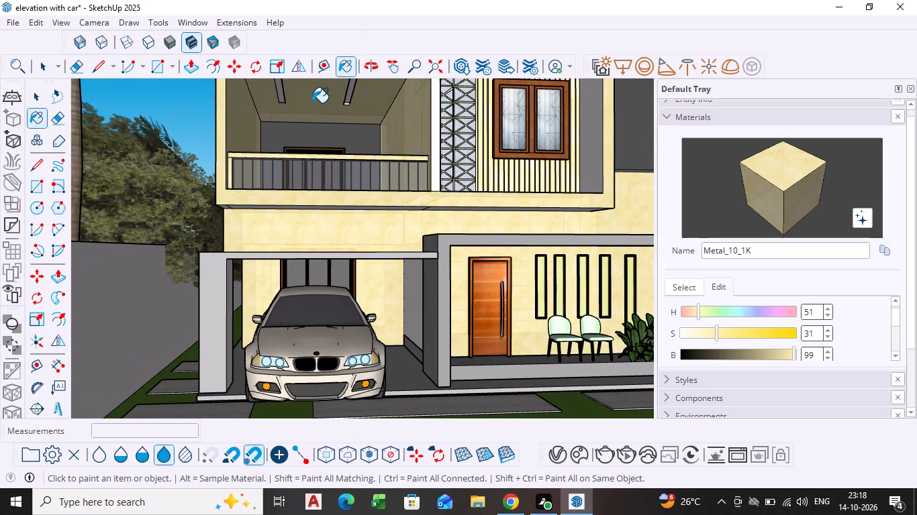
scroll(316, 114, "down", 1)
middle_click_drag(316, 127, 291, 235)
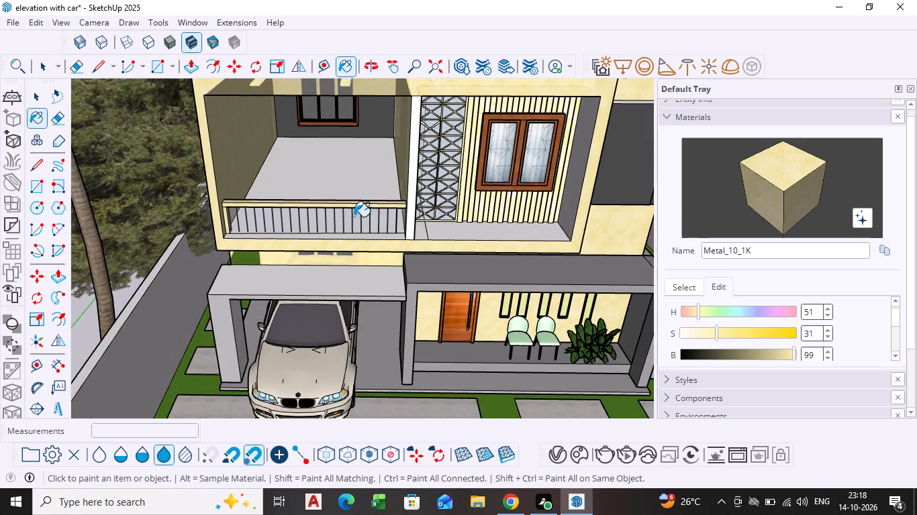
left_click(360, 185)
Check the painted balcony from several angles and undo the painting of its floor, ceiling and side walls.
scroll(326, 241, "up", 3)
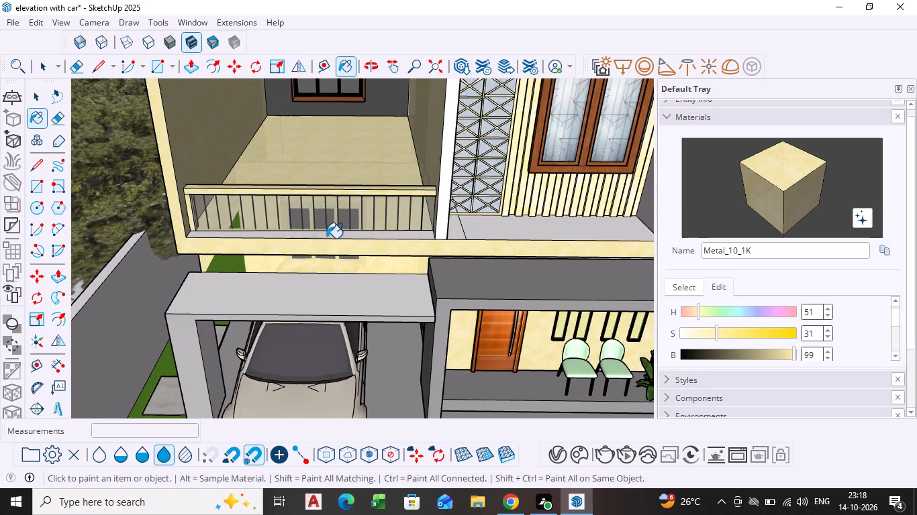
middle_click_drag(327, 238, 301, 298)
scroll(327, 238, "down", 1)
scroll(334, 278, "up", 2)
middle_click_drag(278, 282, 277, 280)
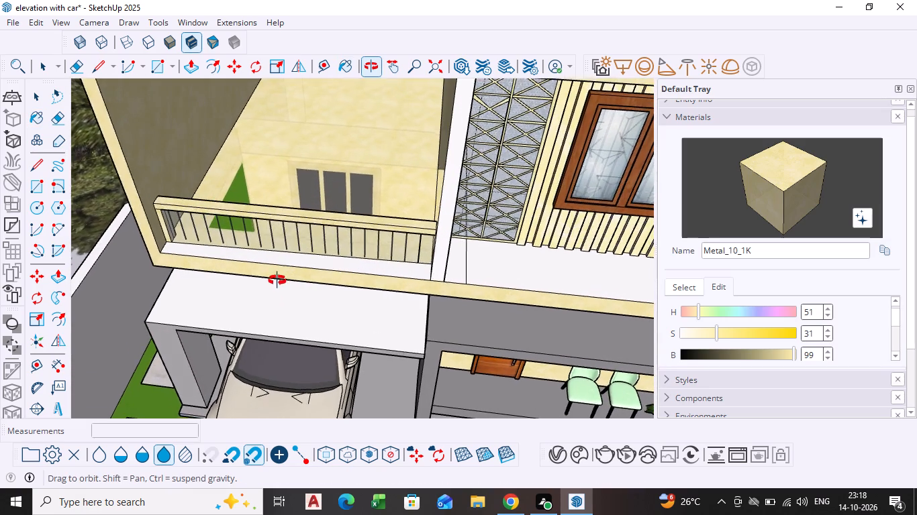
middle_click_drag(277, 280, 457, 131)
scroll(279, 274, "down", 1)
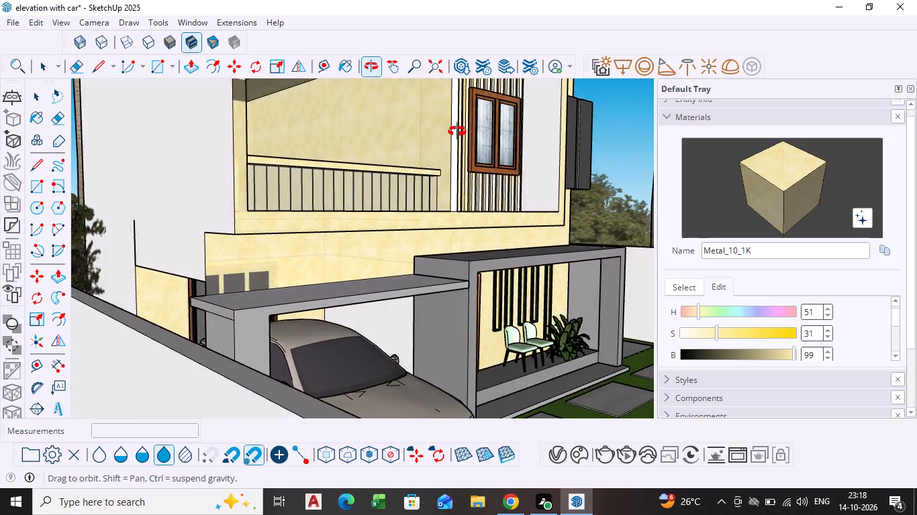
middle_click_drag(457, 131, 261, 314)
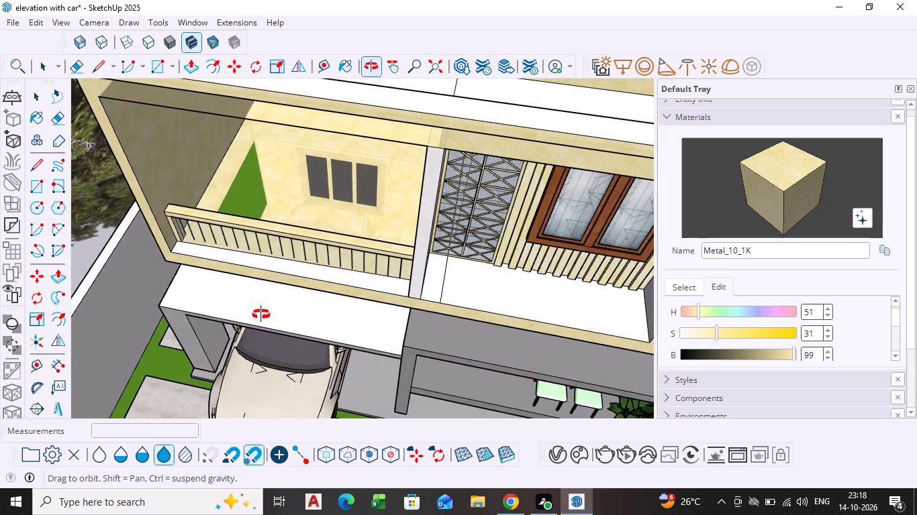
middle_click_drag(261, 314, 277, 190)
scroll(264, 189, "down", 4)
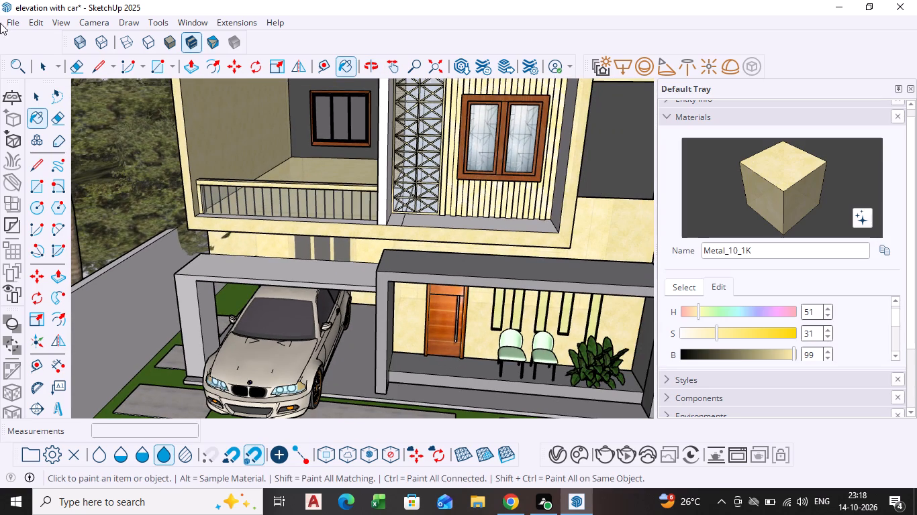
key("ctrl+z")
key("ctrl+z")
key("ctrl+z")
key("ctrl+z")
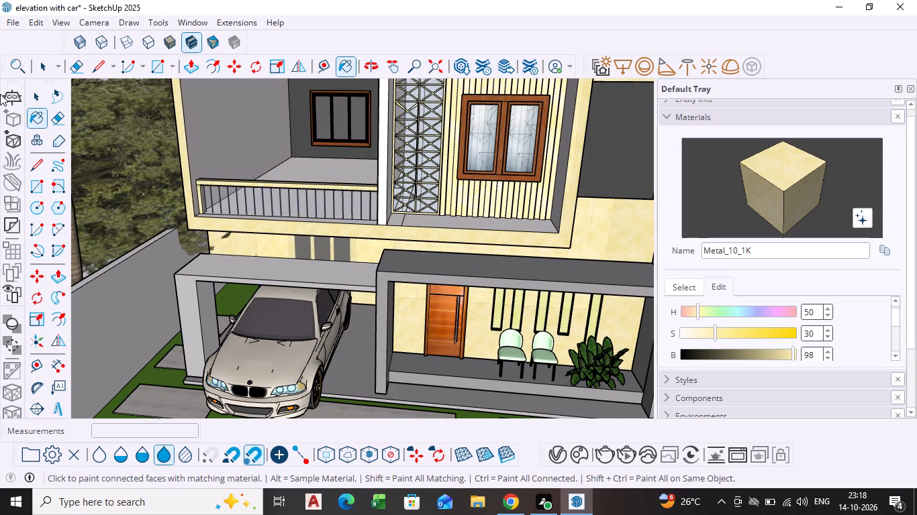
Undo the carport wall painting, the Metal_10_1K colour adjustments and the front wall painting, back to plain white walls.
key("ctrl+z")
key("ctrl+z")
key("ctrl+z")
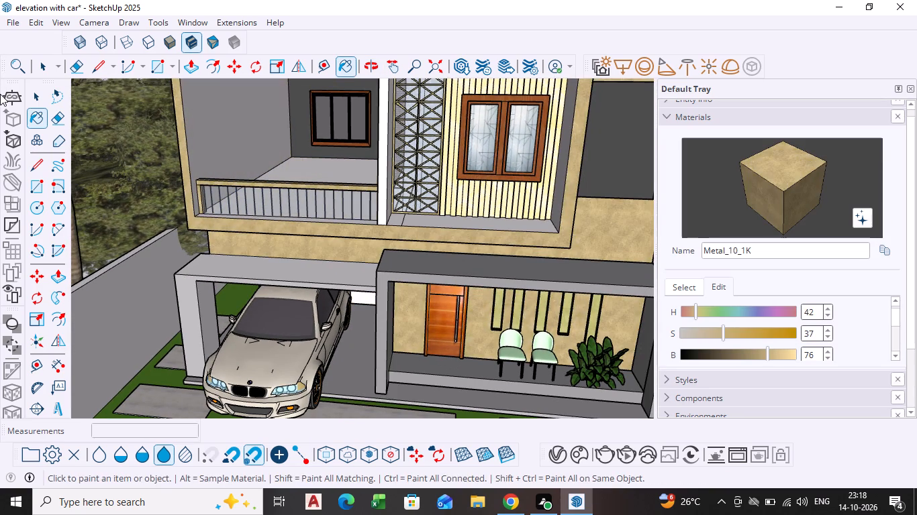
key("ctrl+z")
key("ctrl+z")
key("ctrl+z")
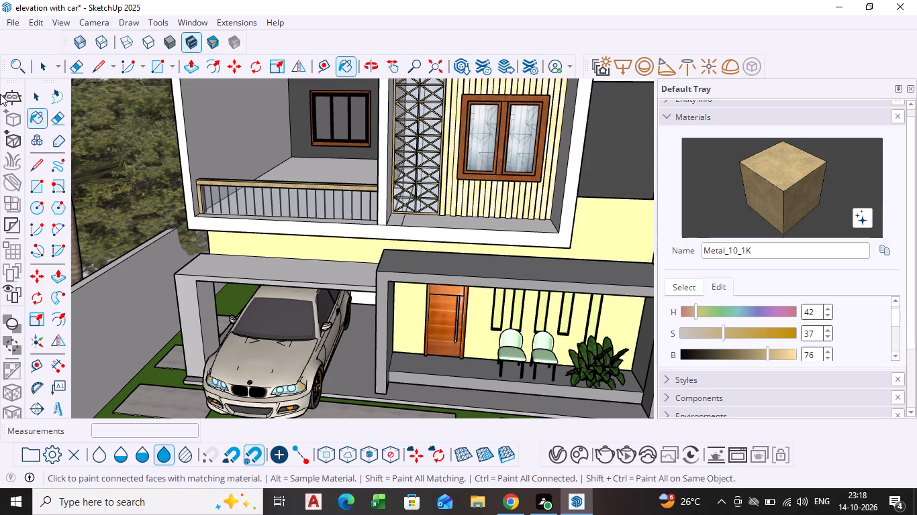
key("ctrl+z")
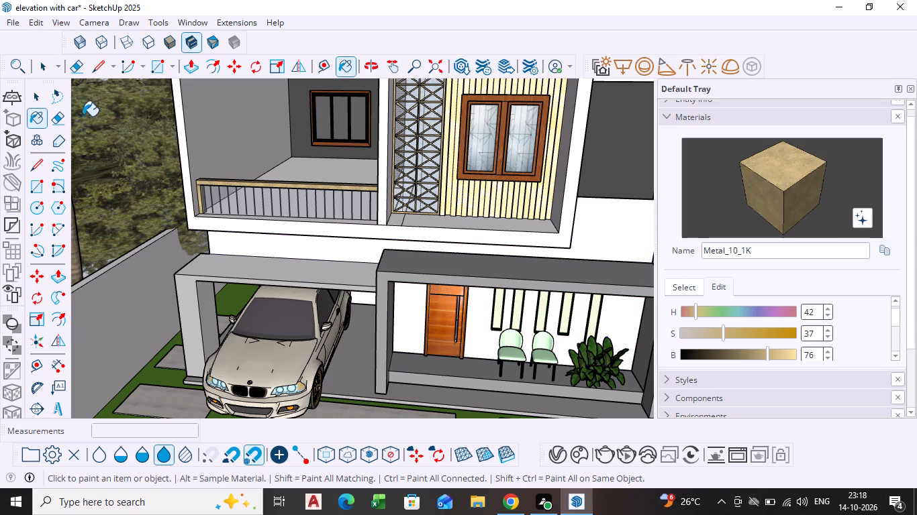
Browse the model's existing materials for a wall finish, previewing ThomThom - Complexion1 and Wood_Floor_01_1K.
scroll(786, 330, "up", 1)
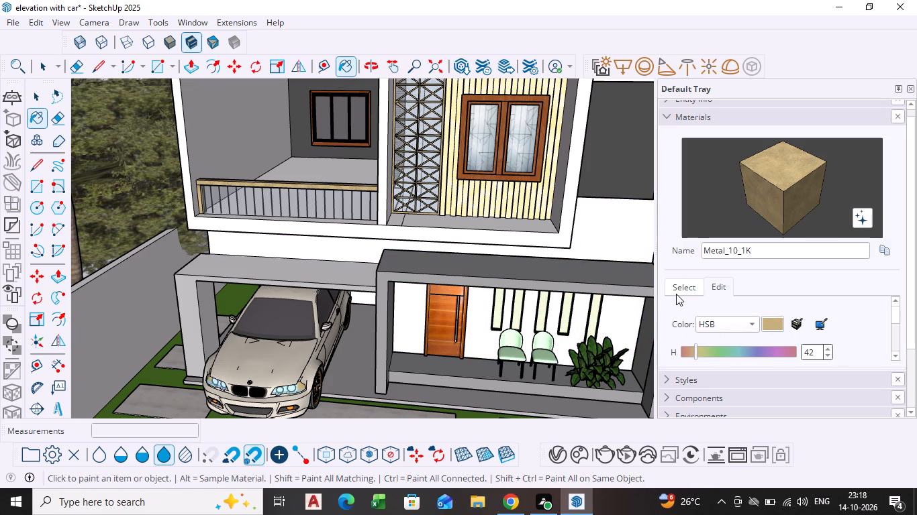
left_click(676, 294)
scroll(823, 329, "down", 3)
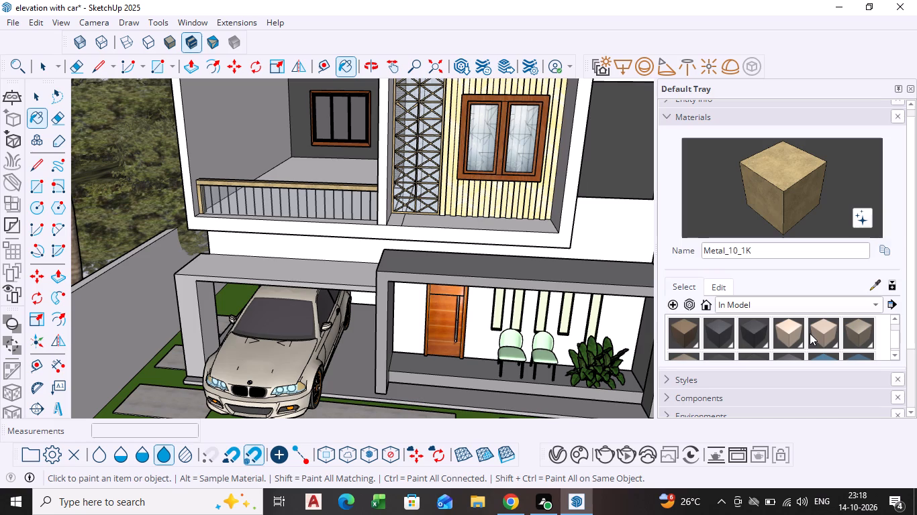
left_click(795, 334)
scroll(795, 334, "down", 4)
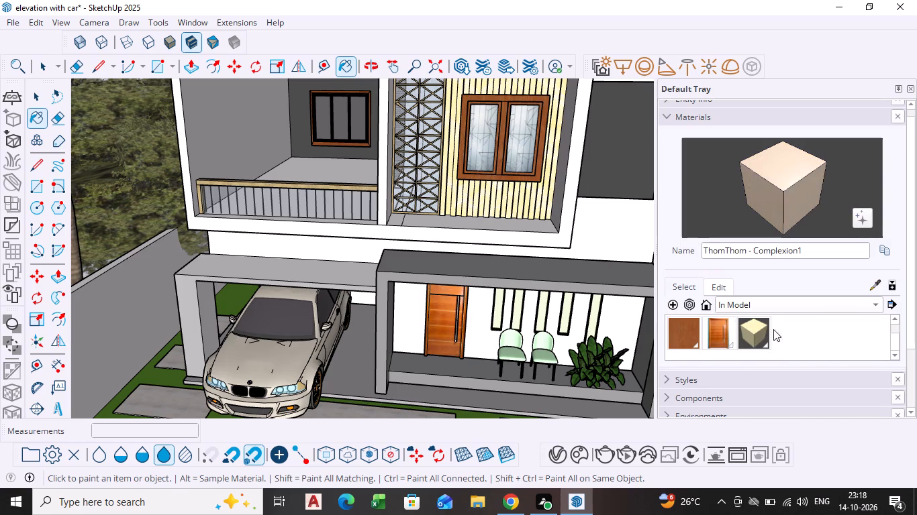
left_click(759, 328)
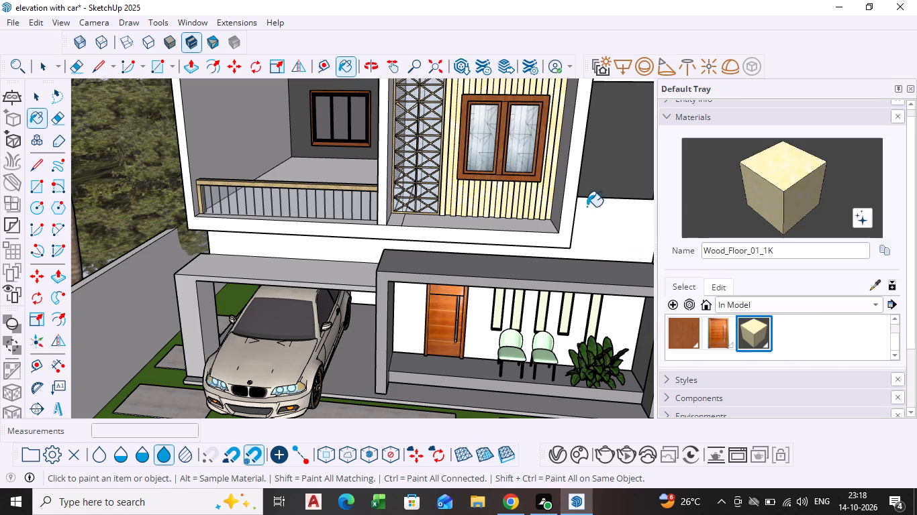
scroll(791, 334, "up", 1)
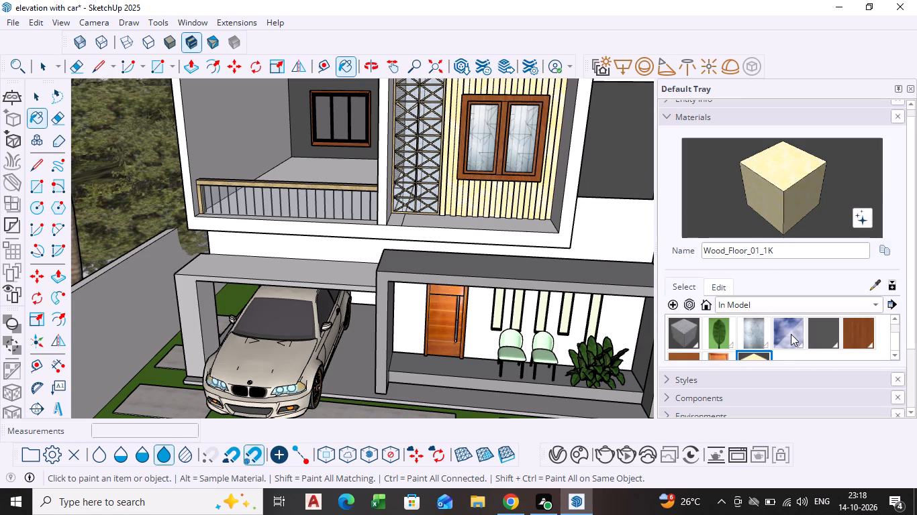
scroll(791, 334, "up", 4)
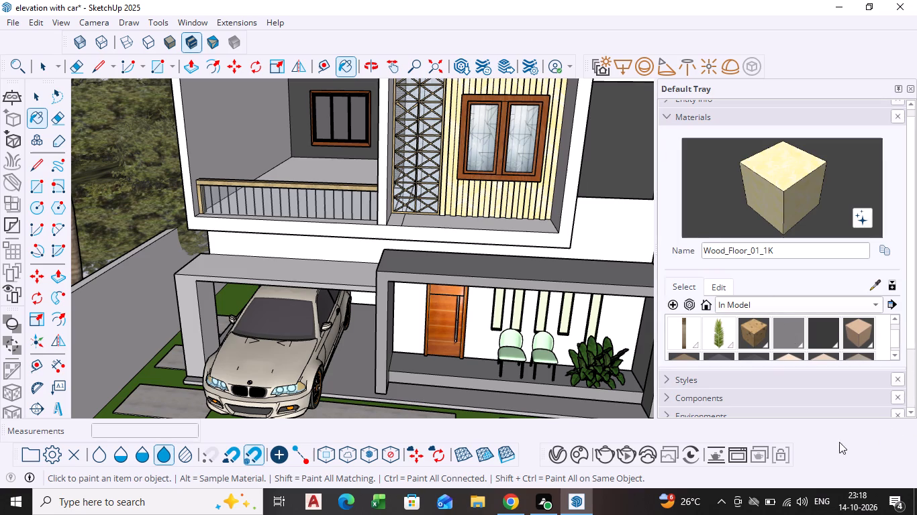
scroll(763, 349, "up", 5)
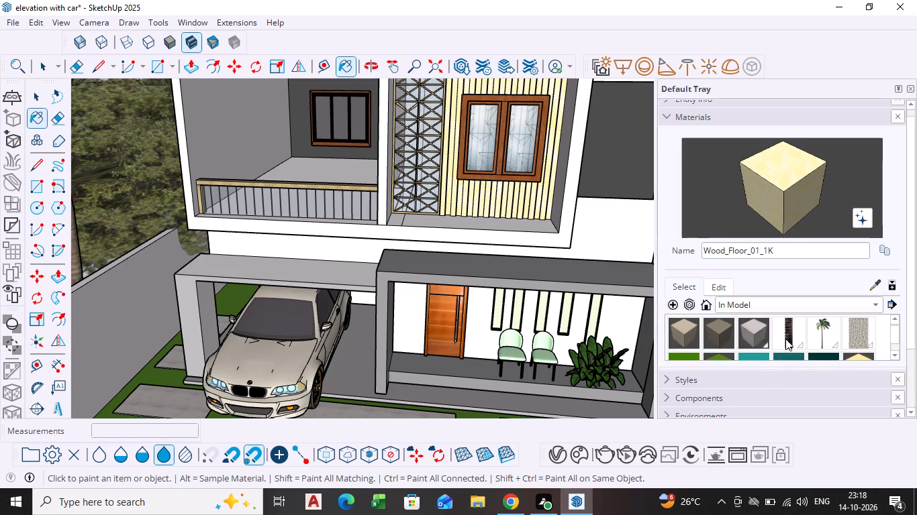
scroll(783, 335, "up", 5)
scroll(779, 333, "down", 2)
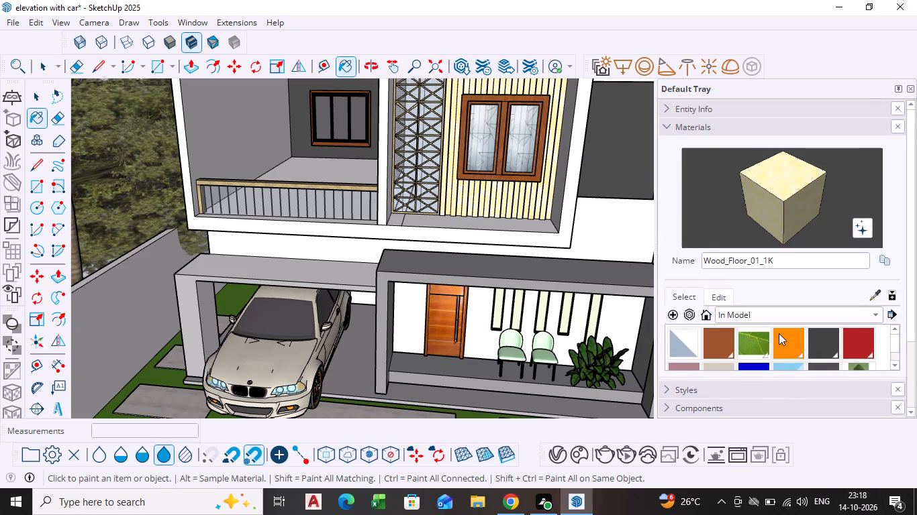
scroll(779, 333, "down", 2)
scroll(779, 333, "up", 1)
scroll(779, 333, "down", 1)
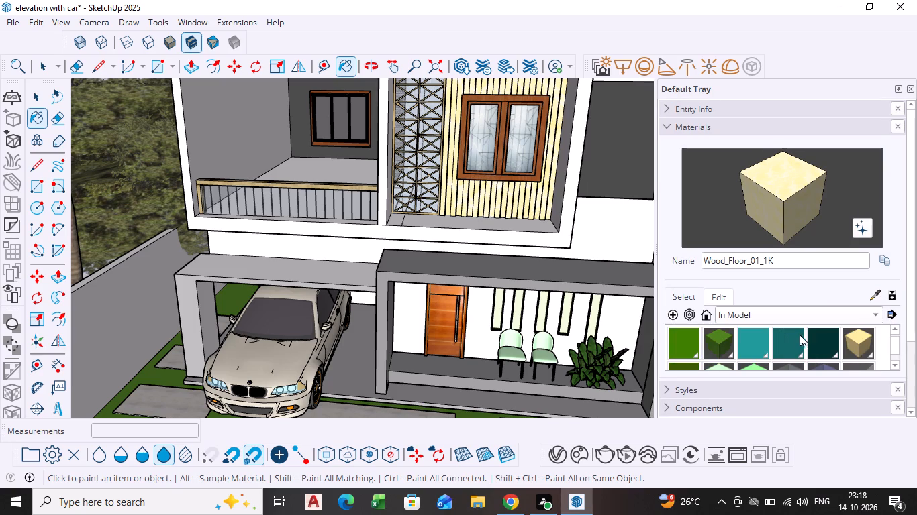
scroll(806, 334, "down", 1)
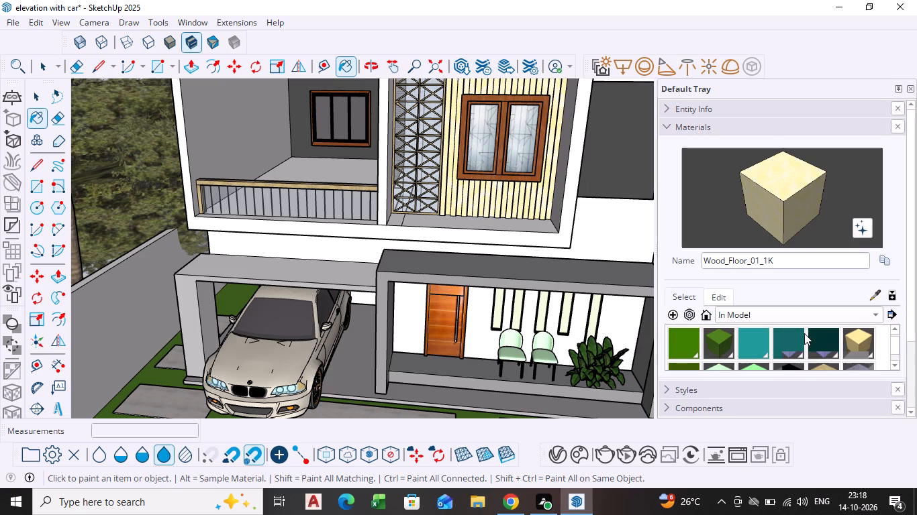
scroll(803, 333, "down", 1)
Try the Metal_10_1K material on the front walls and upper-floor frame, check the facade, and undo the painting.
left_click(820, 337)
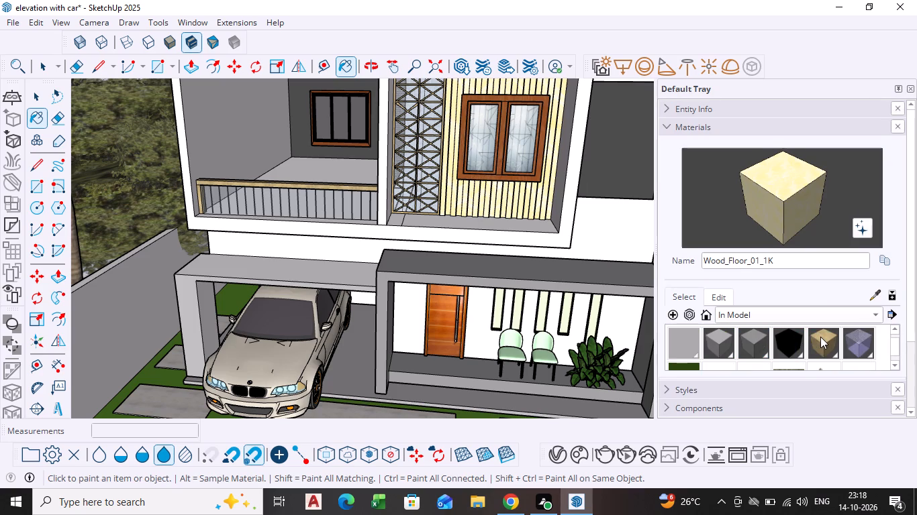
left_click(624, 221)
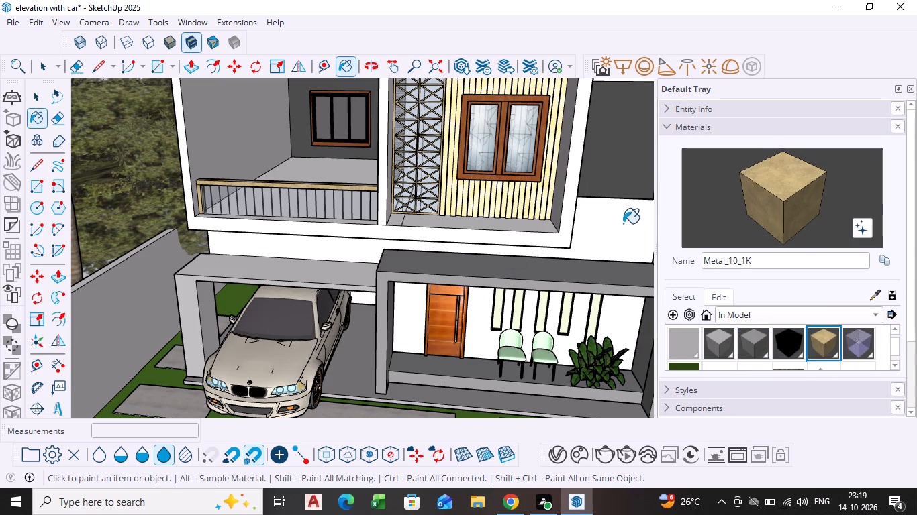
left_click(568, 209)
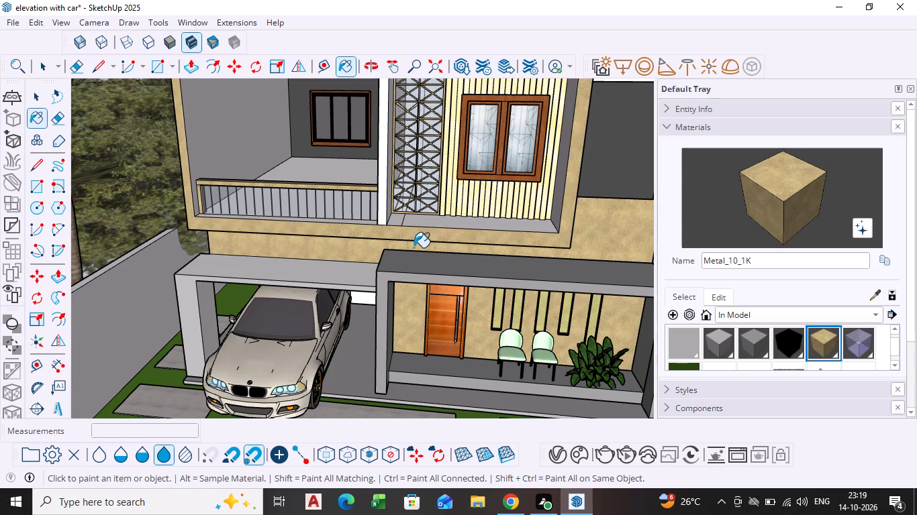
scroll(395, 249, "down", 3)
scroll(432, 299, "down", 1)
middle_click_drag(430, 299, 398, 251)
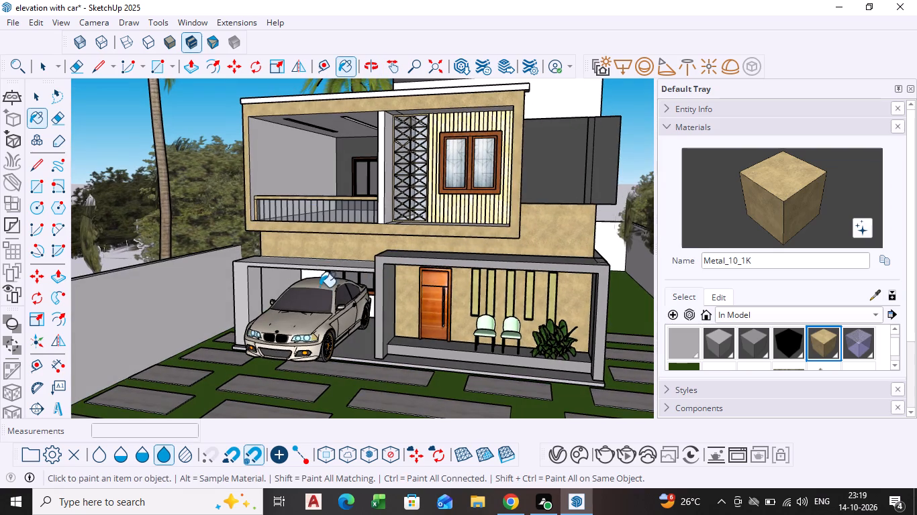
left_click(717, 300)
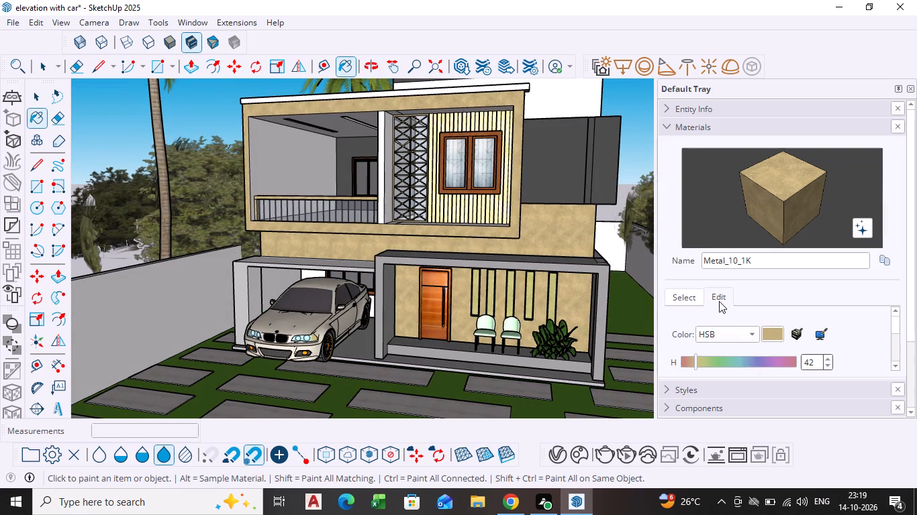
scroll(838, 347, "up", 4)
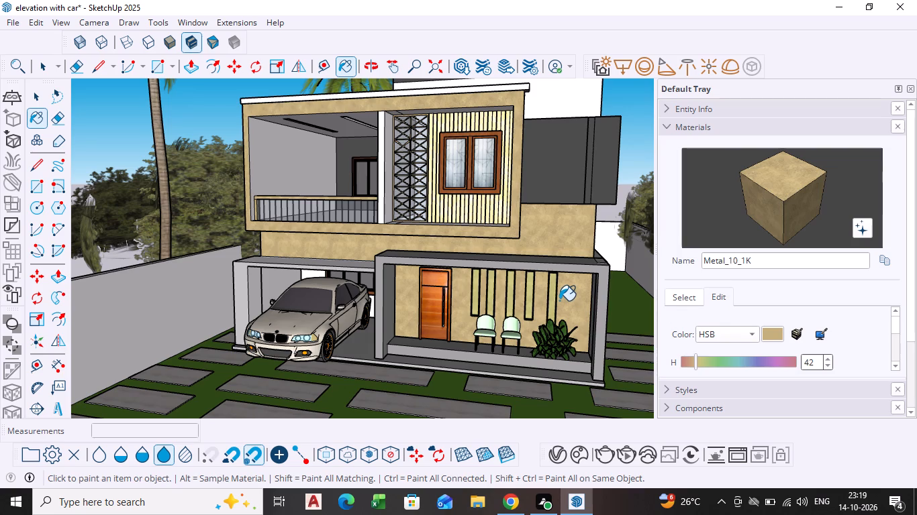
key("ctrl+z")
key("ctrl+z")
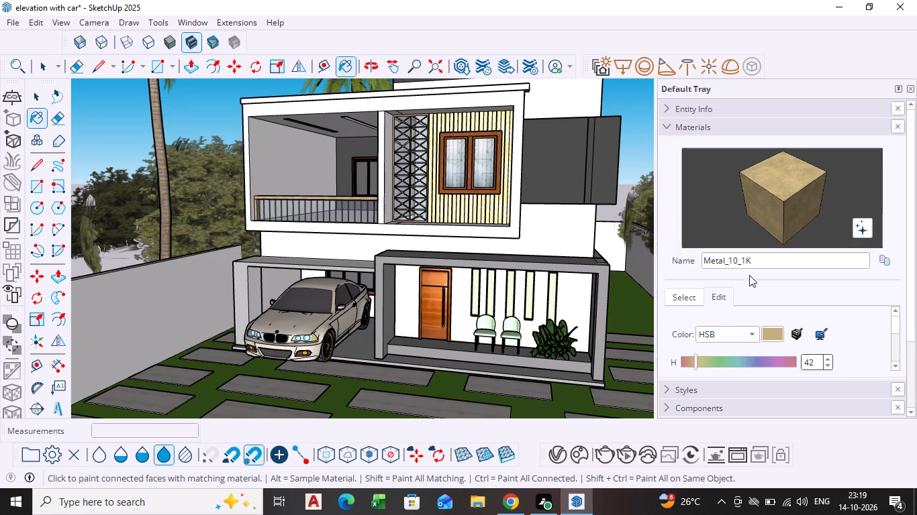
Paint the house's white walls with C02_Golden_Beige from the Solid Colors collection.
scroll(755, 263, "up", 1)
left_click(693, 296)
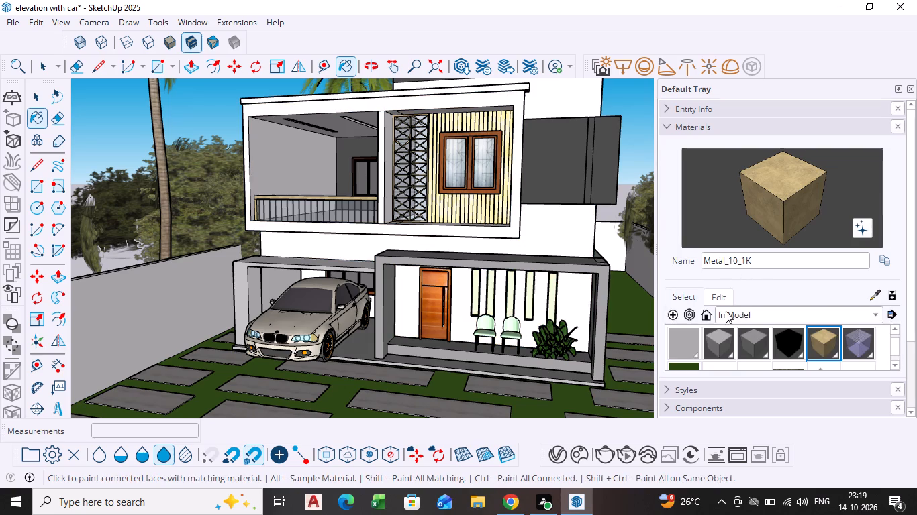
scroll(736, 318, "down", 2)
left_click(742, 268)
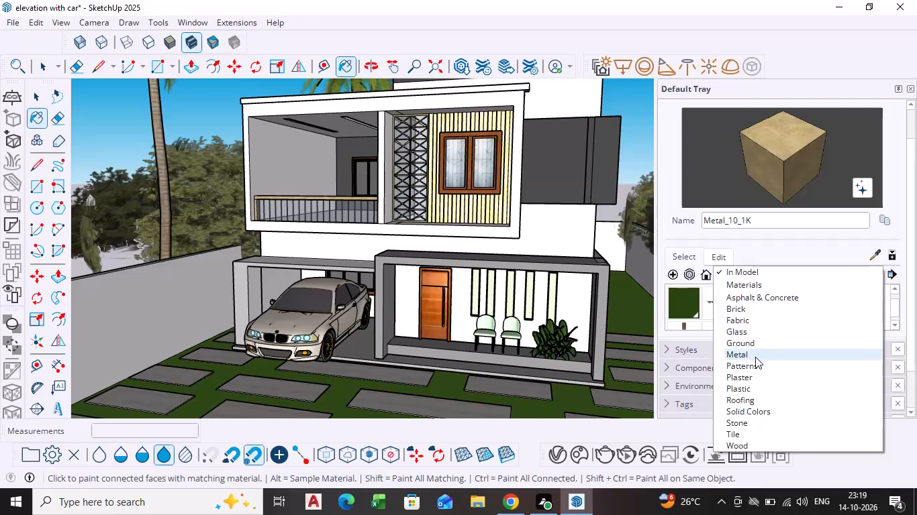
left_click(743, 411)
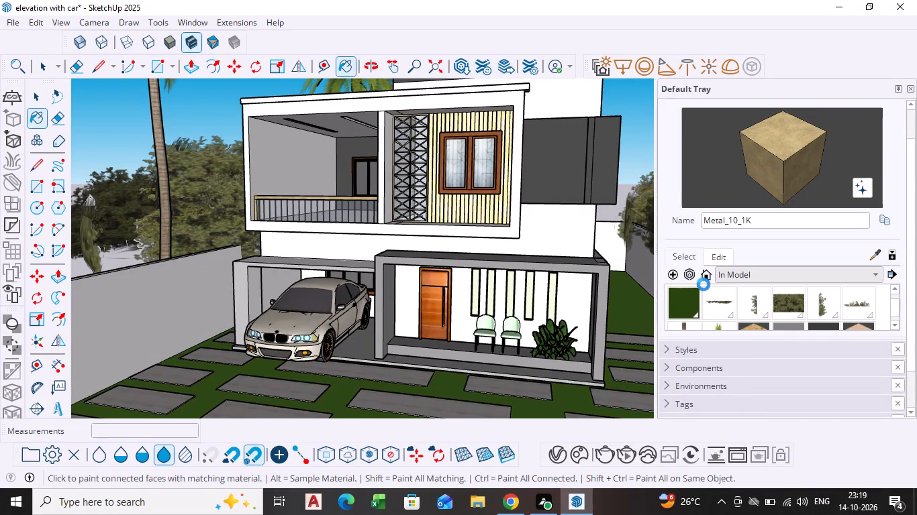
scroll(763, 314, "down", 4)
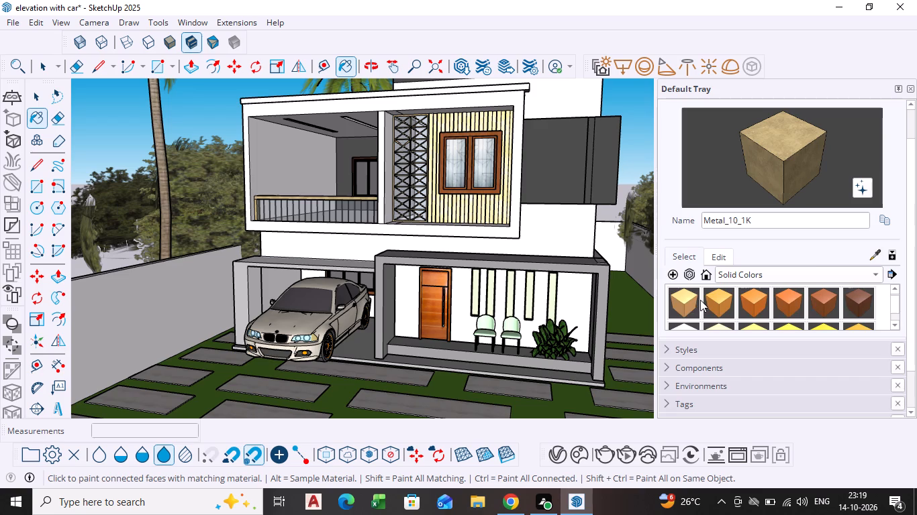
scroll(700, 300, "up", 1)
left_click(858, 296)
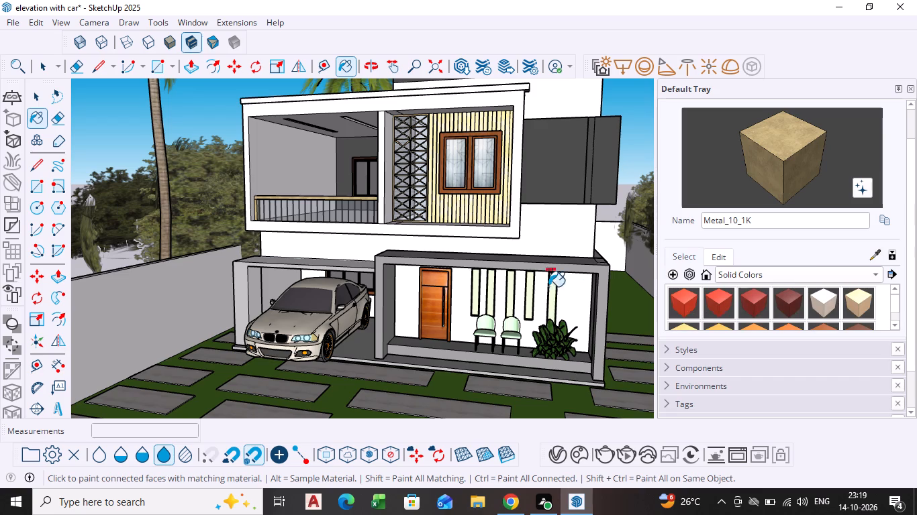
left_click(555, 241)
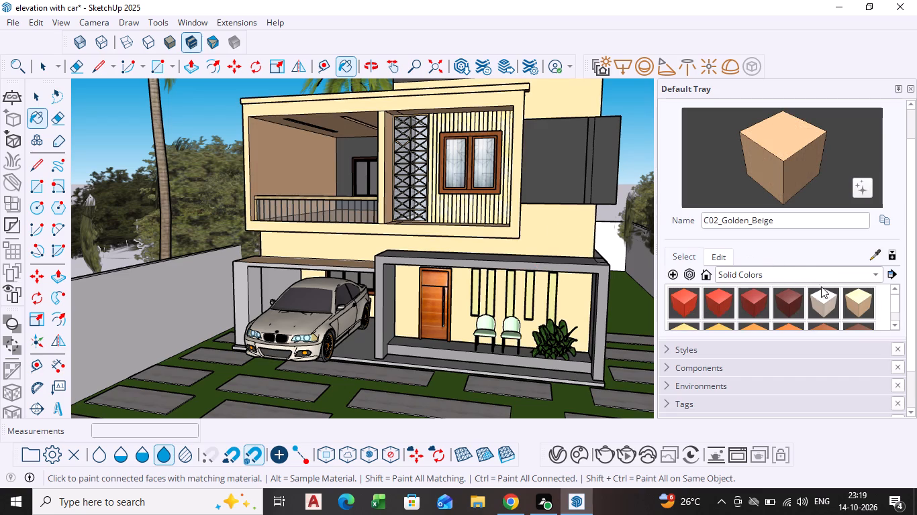
Repaint the house's walls with D02_Buttercup_Glow from the Solid Colors collection.
scroll(822, 292, "up", 4)
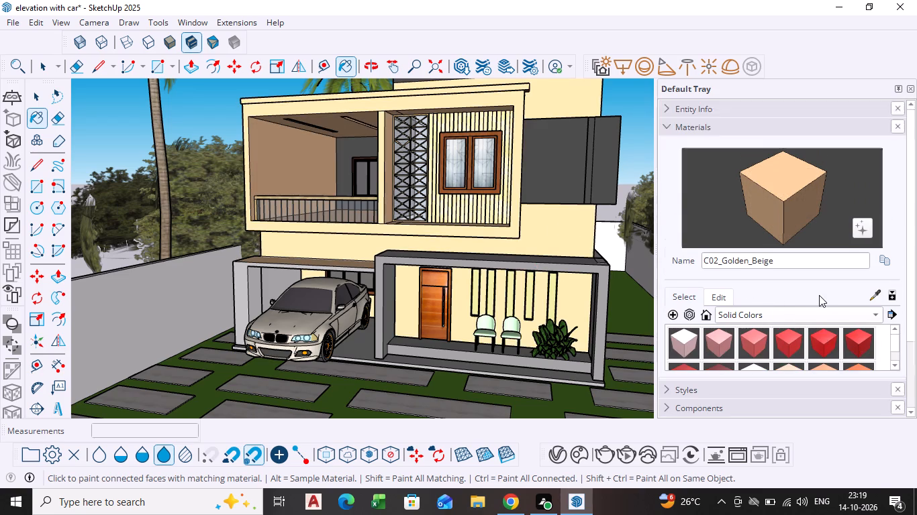
scroll(819, 295, "up", 2)
scroll(819, 295, "down", 5)
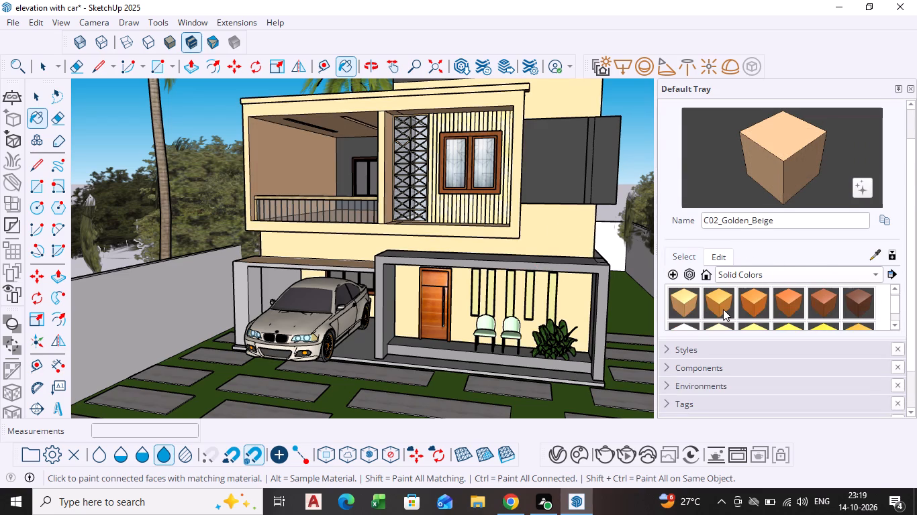
scroll(722, 309, "down", 1)
left_click(724, 309)
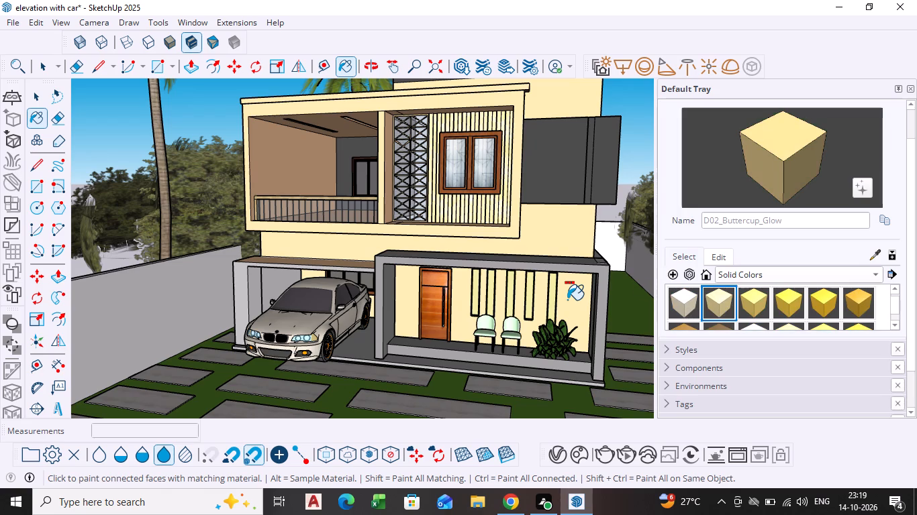
left_click(567, 300)
Set the D02_Buttercup_Glow wall colour's saturation to 18 and check the whole facade.
scroll(475, 256, "down", 6)
middle_click_drag(469, 257, 499, 309)
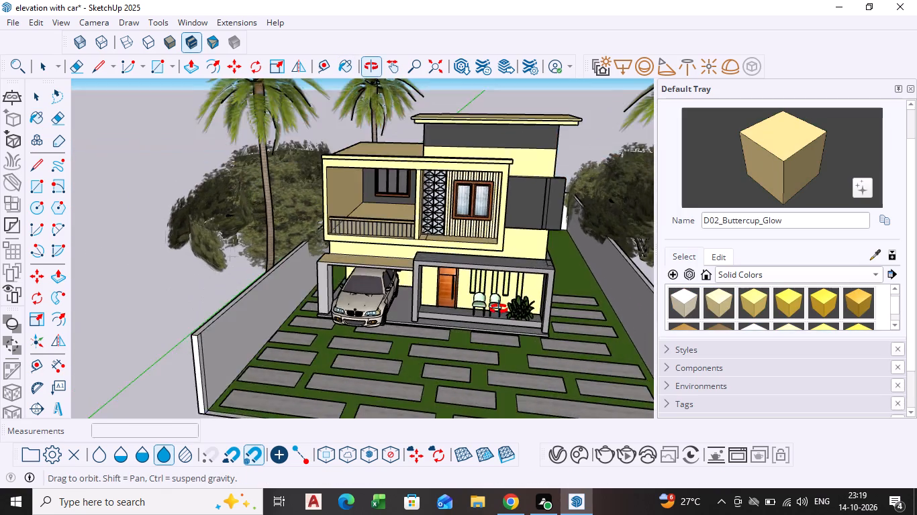
middle_click_drag(499, 309, 471, 341)
left_click(716, 251)
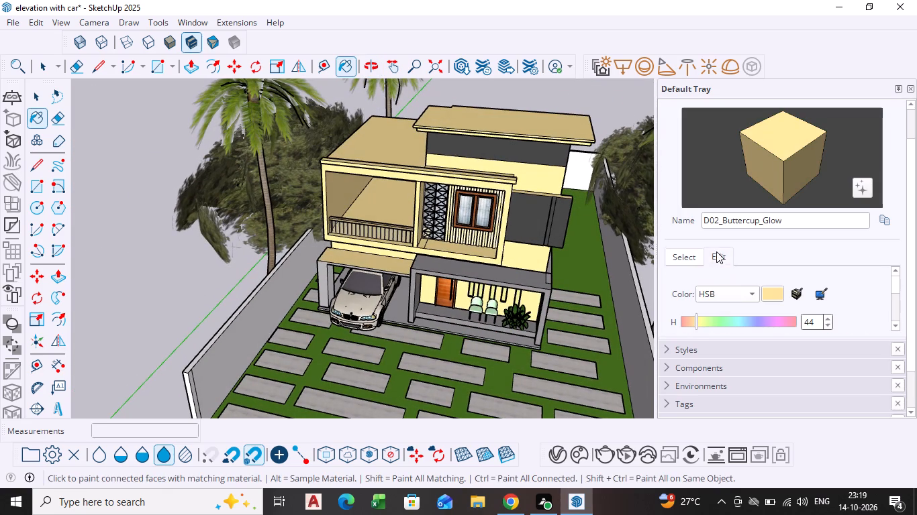
scroll(851, 283, "down", 1)
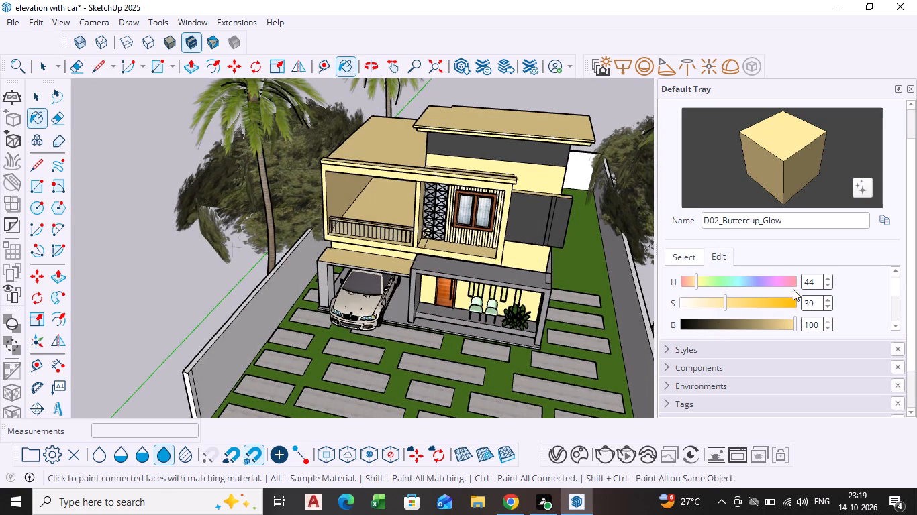
left_click(713, 306)
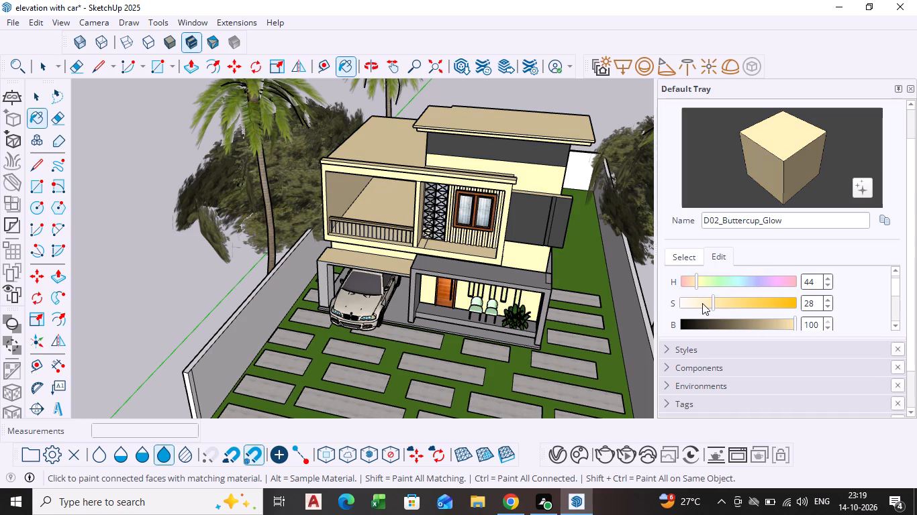
left_click(702, 303)
scroll(508, 302, "down", 1)
middle_click_drag(507, 300, 497, 214)
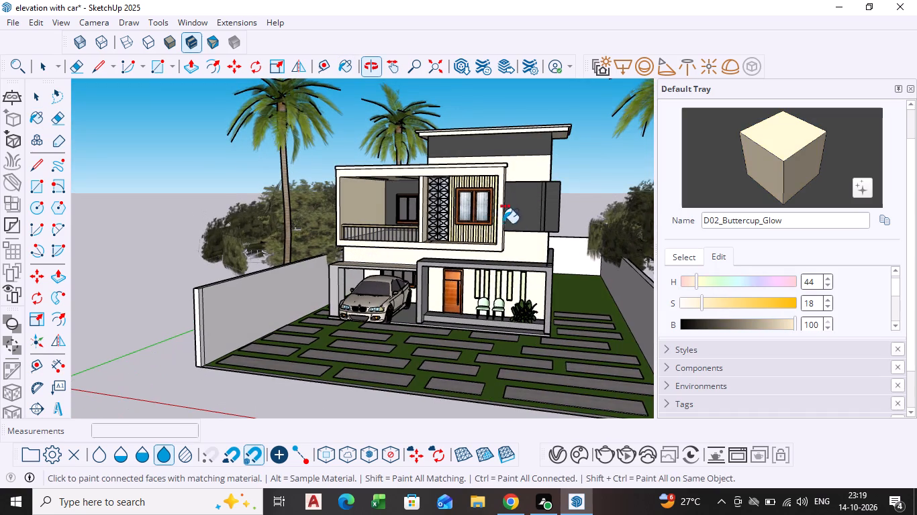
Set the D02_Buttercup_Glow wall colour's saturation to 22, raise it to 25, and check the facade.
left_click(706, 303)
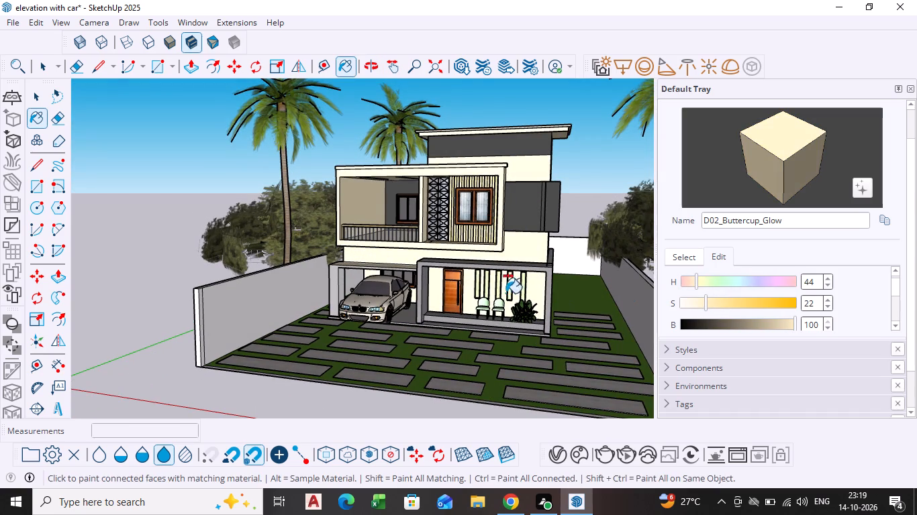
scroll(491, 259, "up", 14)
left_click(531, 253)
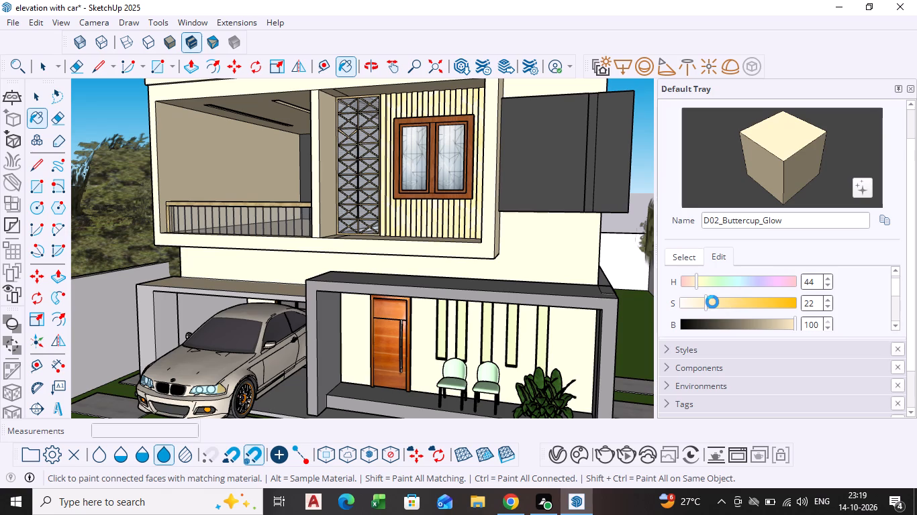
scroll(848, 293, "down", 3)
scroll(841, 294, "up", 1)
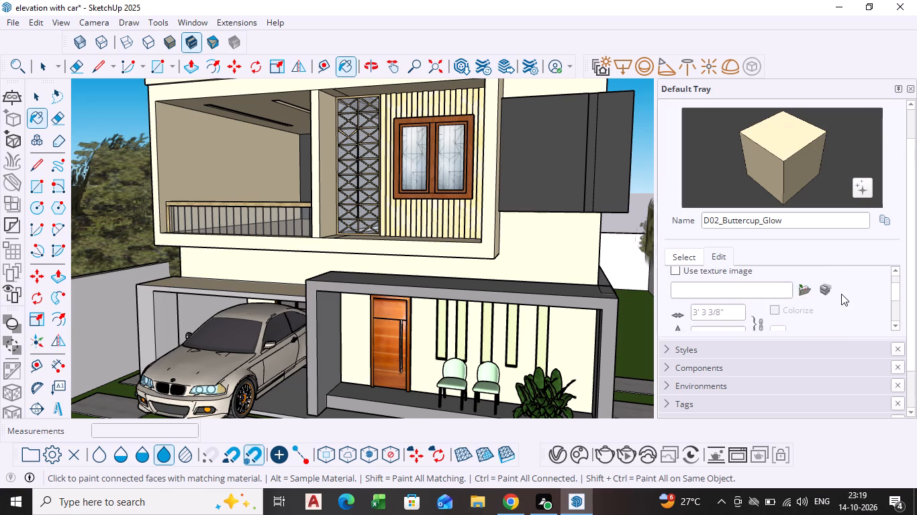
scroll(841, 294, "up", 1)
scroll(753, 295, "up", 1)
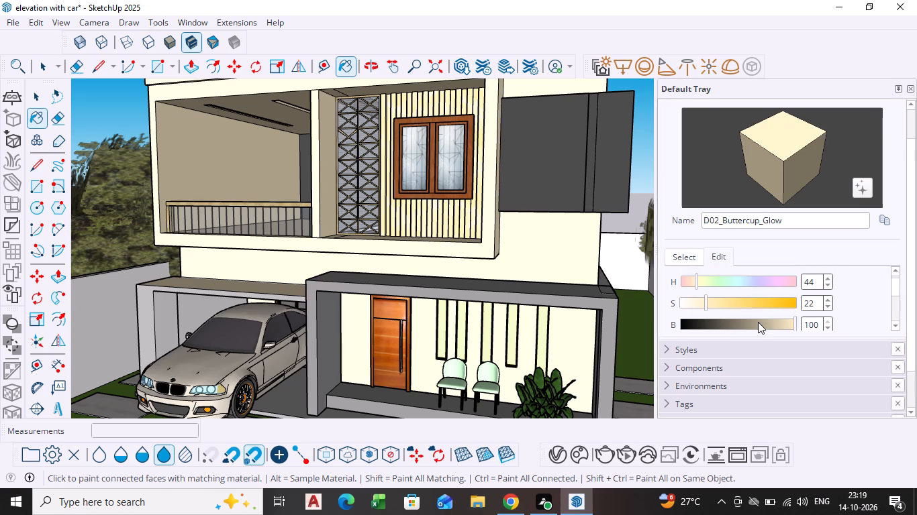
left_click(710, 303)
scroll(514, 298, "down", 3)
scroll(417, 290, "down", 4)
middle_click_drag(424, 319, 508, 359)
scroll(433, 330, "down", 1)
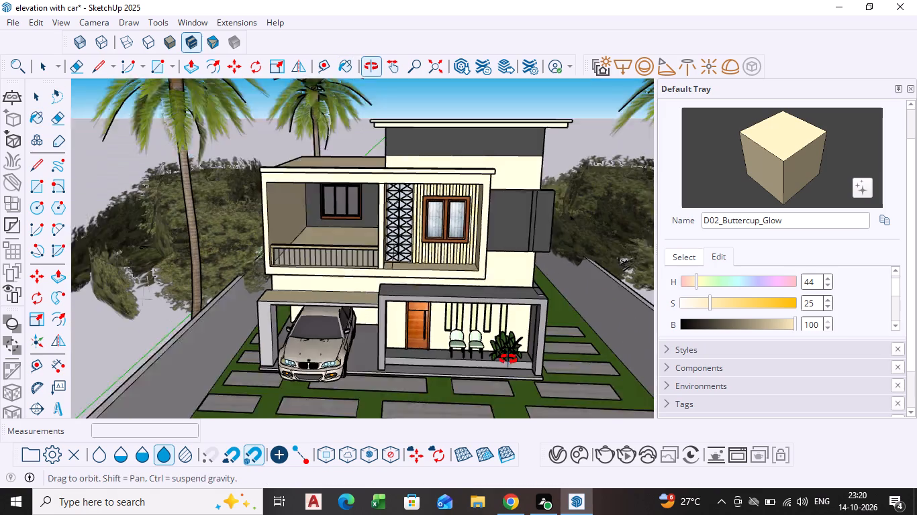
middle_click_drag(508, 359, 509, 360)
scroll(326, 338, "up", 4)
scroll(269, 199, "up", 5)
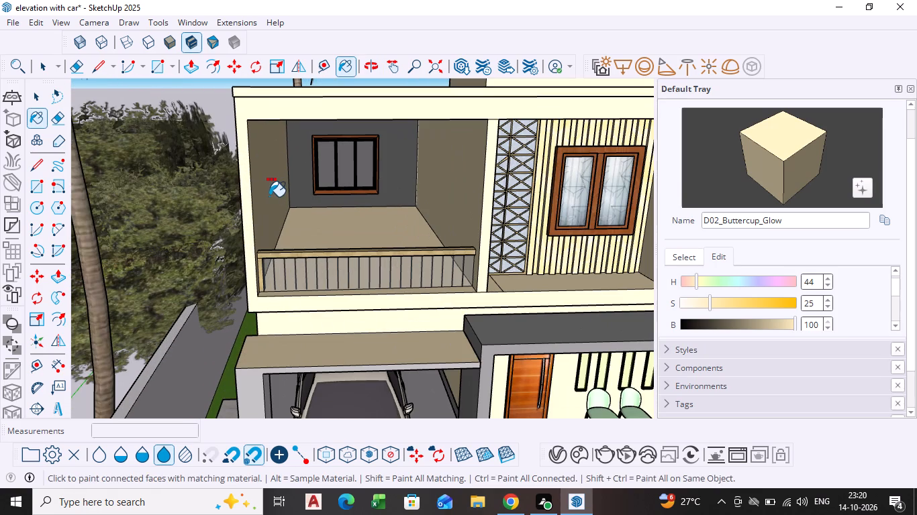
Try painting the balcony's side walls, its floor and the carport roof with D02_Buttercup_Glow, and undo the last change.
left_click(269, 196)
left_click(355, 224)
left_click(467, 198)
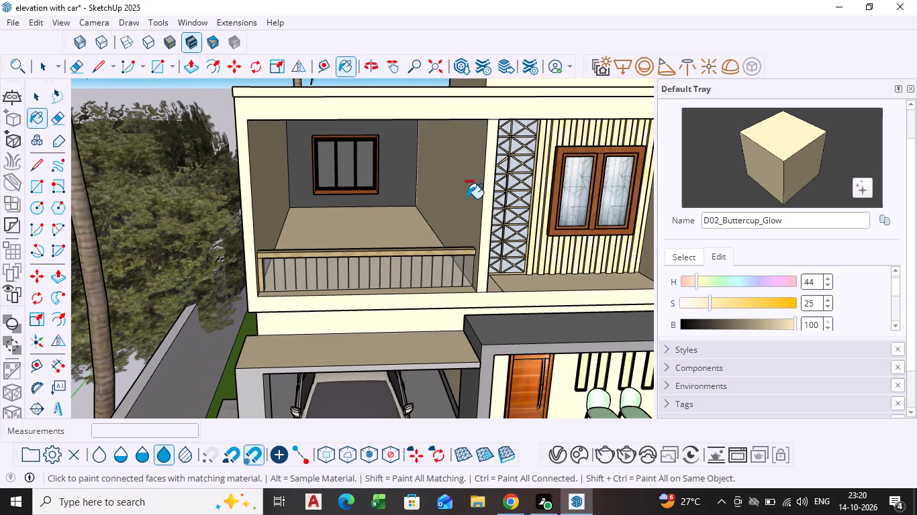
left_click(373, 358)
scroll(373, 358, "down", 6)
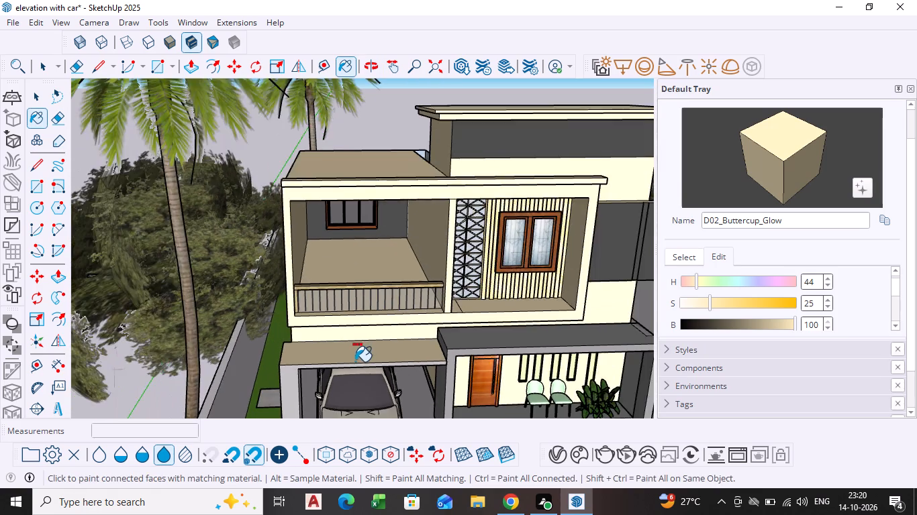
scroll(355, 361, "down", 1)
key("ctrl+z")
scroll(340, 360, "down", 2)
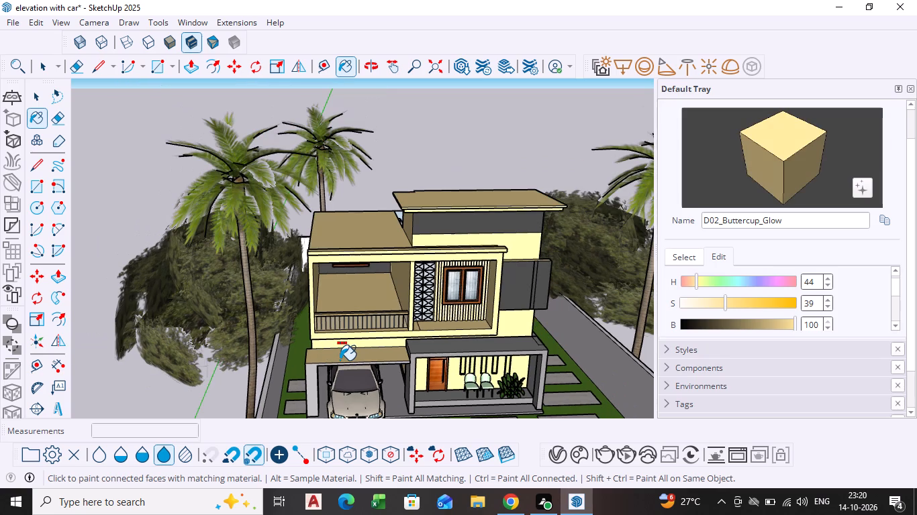
Examine the wall colour across the whole house from the front, the side and above.
middle_click_drag(340, 360, 266, 309, "shift")
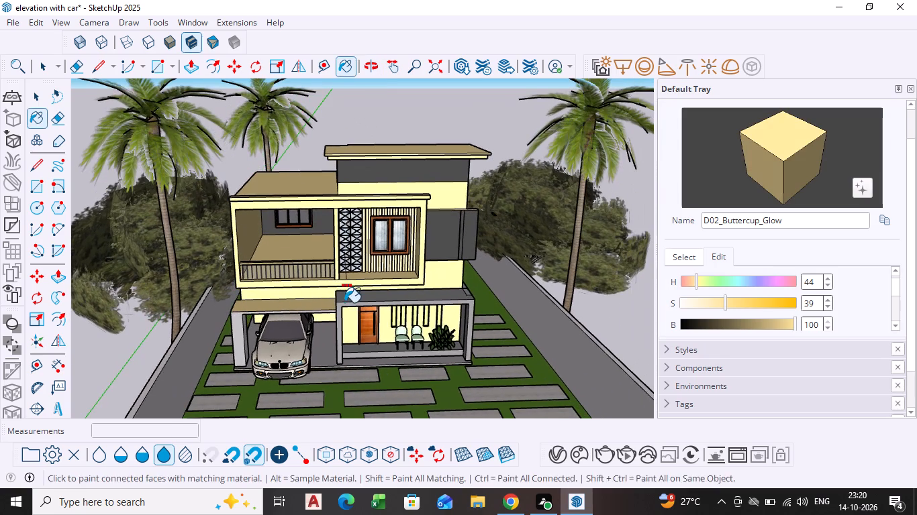
middle_click_drag(346, 297, 314, 231)
scroll(281, 349, "up", 8)
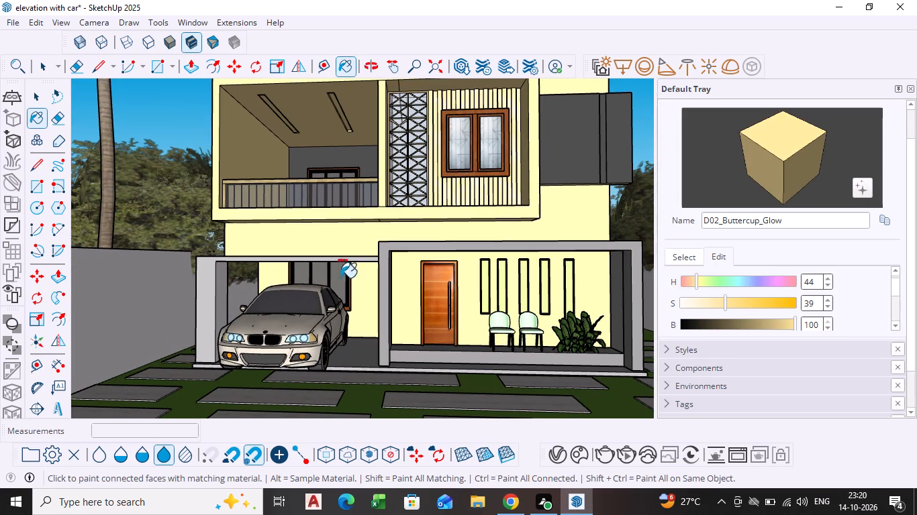
scroll(403, 284, "down", 4)
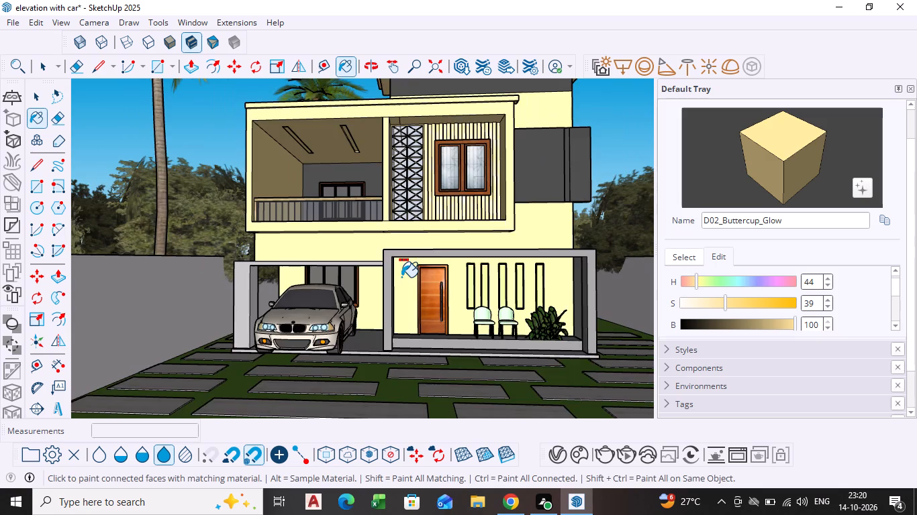
middle_click_drag(401, 277, 391, 383)
scroll(510, 143, "down", 3)
middle_click_drag(513, 152, 489, 248)
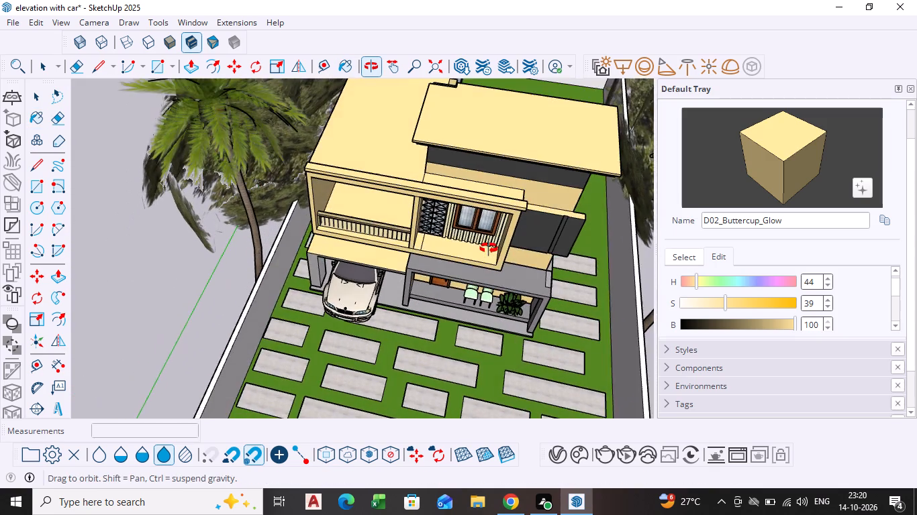
middle_click_drag(489, 248, 484, 248)
scroll(502, 150, "down", 3)
middle_click_drag(458, 197, 243, 148)
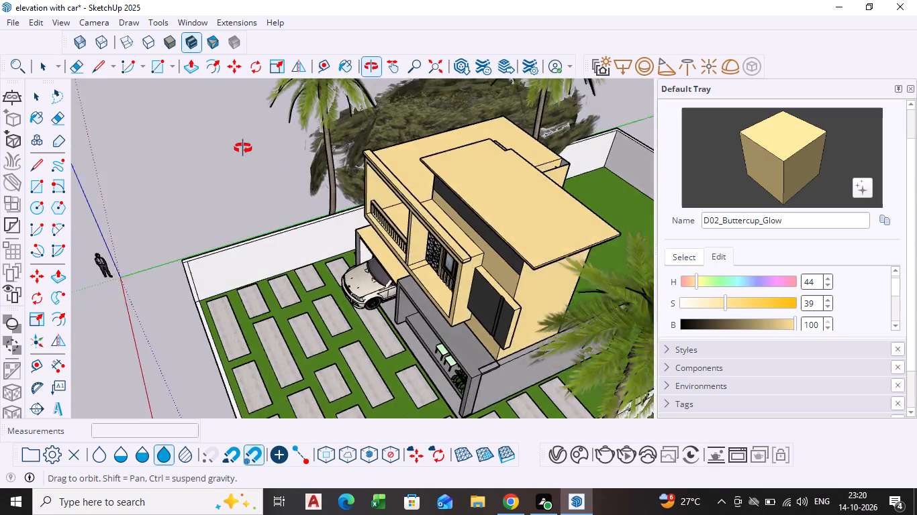
middle_click_drag(243, 148, 511, 192)
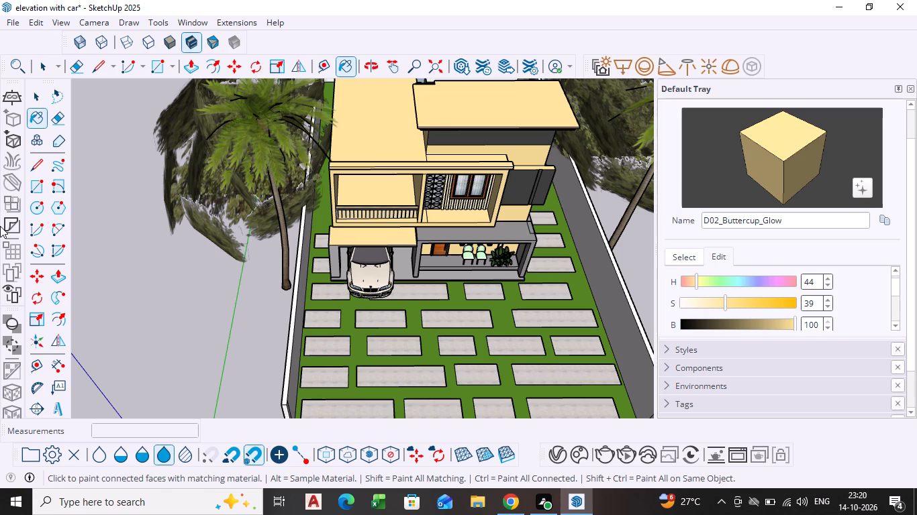
scroll(403, 323, "down", 2)
middle_click_drag(405, 323, 399, 308)
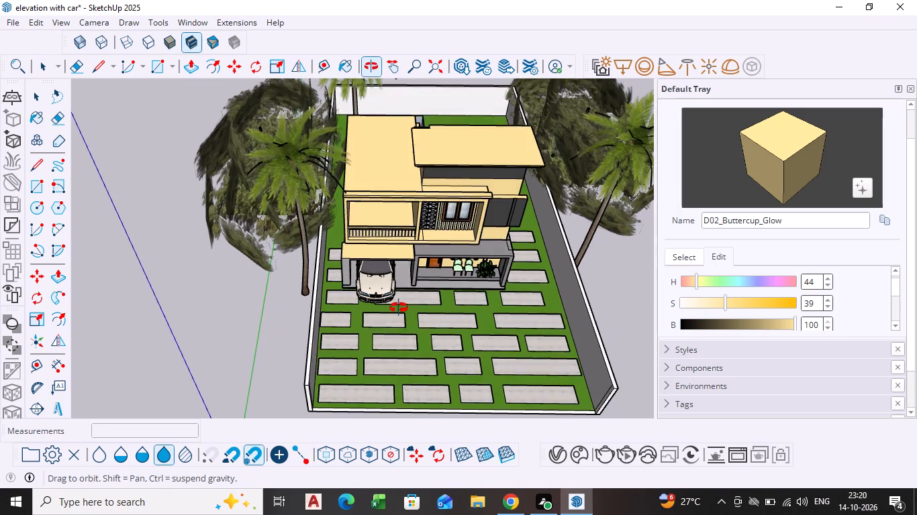
middle_click_drag(399, 308, 349, 198)
scroll(452, 237, "up", 4)
scroll(392, 261, "up", 2)
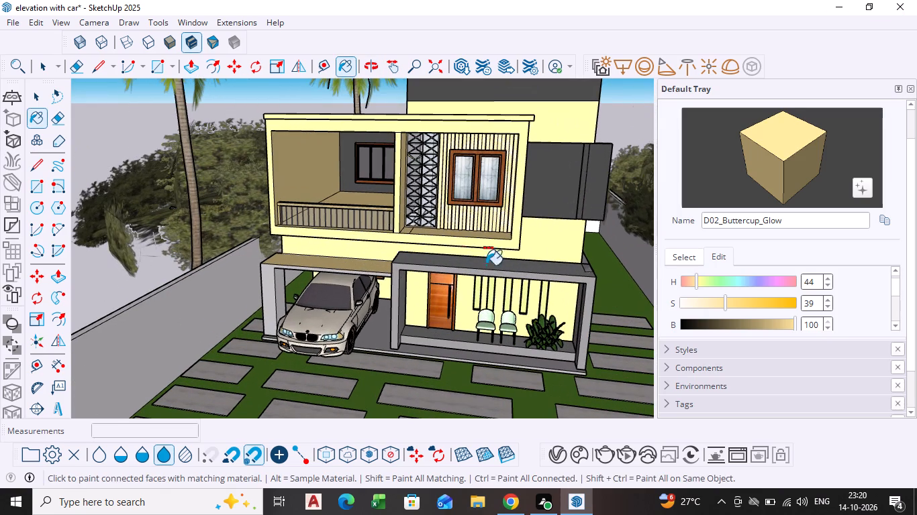
Undo the walls' repaint with D02_Buttercup_Glow, leave the Paint Bucket tool, and check the facade and roofs.
key("ctrl+z")
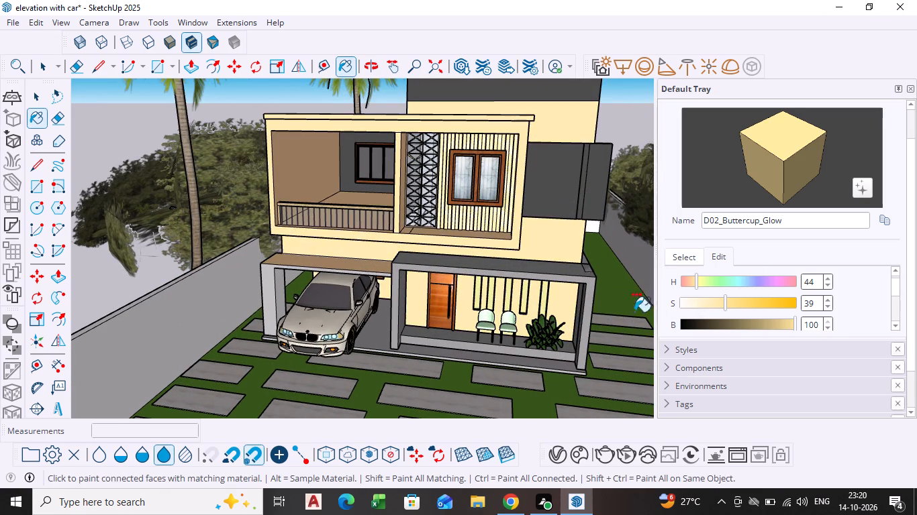
scroll(501, 334, "down", 2)
middle_click_drag(501, 335, 534, 327)
scroll(463, 257, "up", 4)
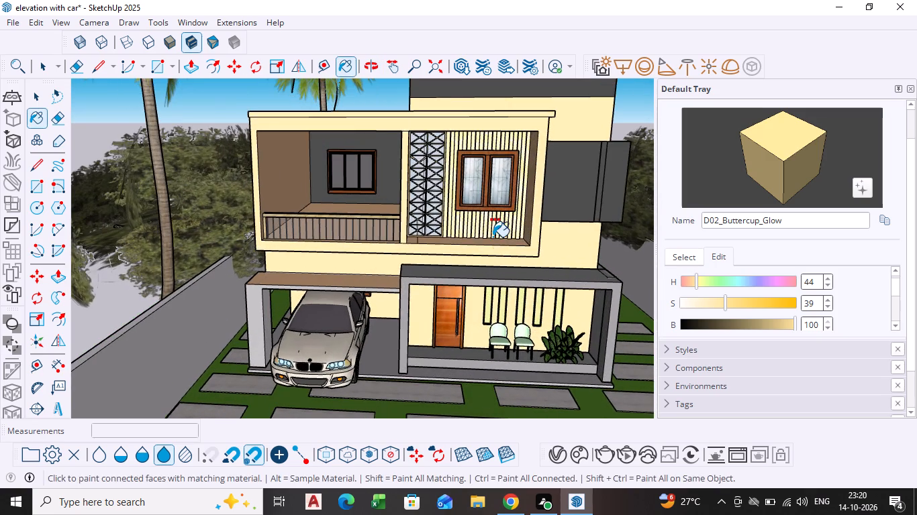
key("space")
scroll(488, 239, "down", 2)
middle_click_drag(487, 251, 422, 415)
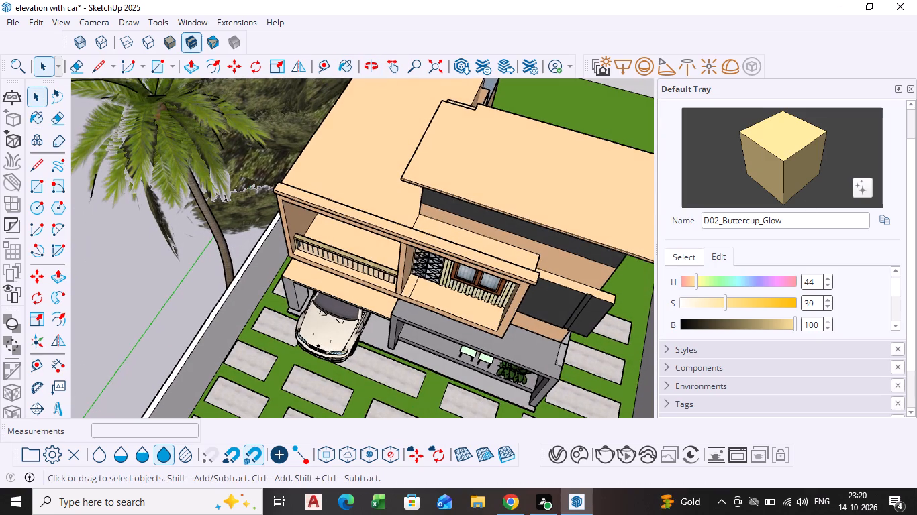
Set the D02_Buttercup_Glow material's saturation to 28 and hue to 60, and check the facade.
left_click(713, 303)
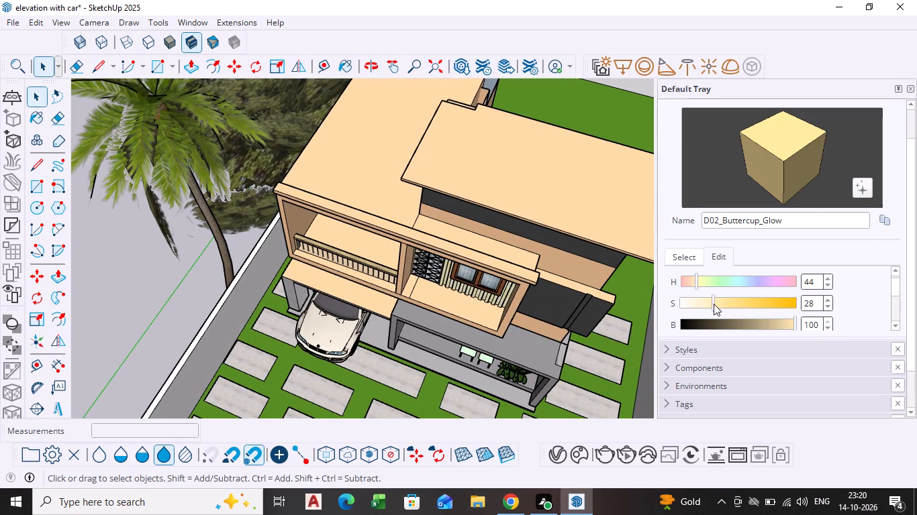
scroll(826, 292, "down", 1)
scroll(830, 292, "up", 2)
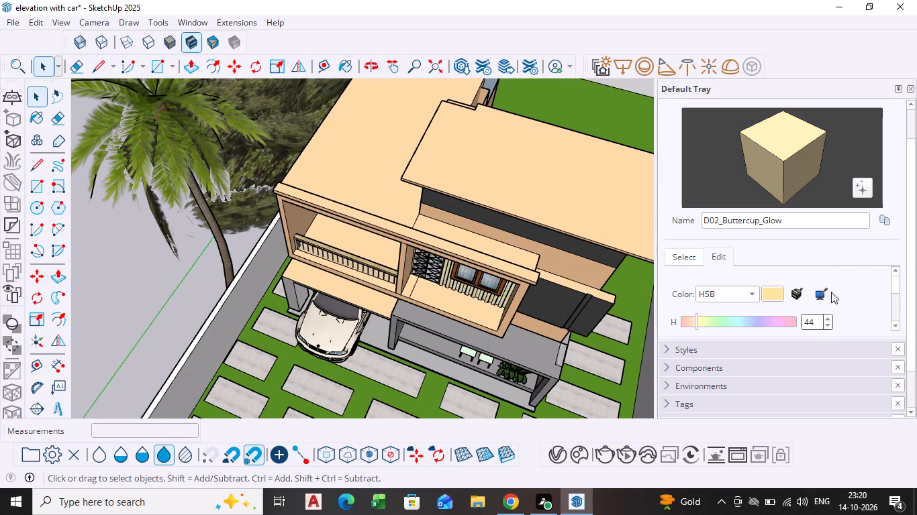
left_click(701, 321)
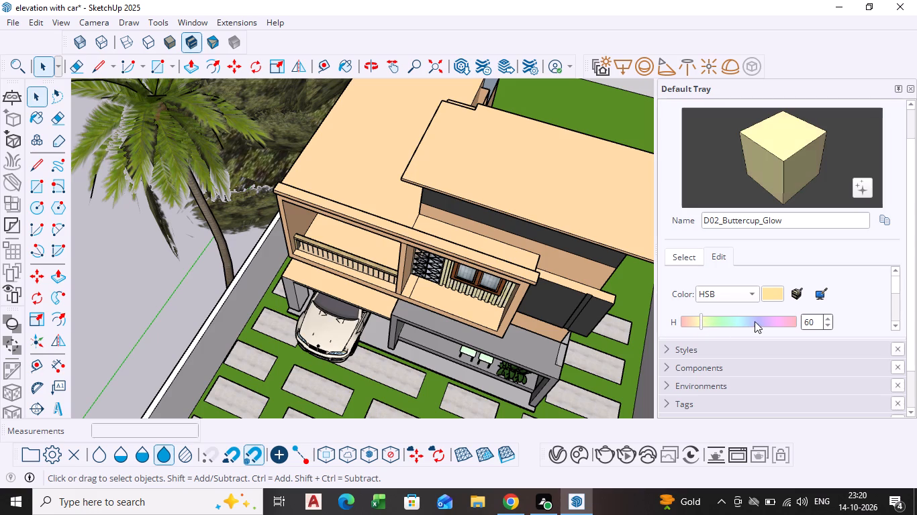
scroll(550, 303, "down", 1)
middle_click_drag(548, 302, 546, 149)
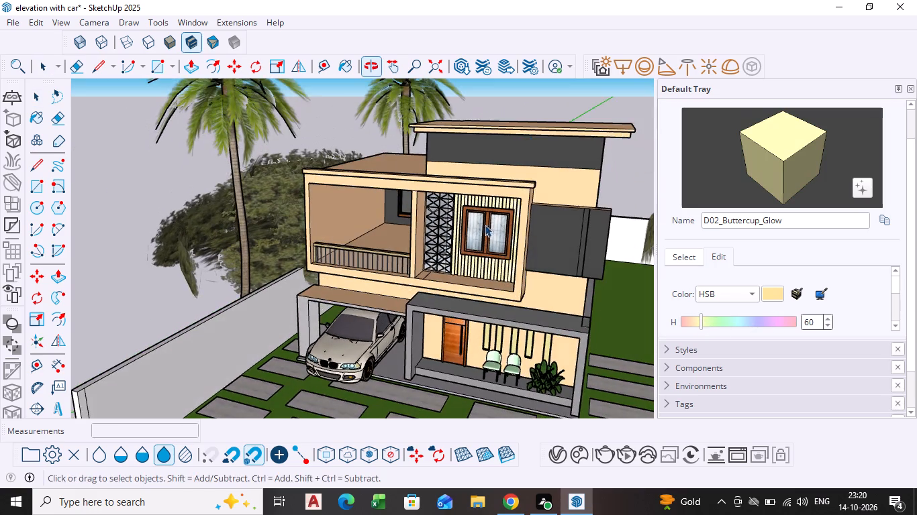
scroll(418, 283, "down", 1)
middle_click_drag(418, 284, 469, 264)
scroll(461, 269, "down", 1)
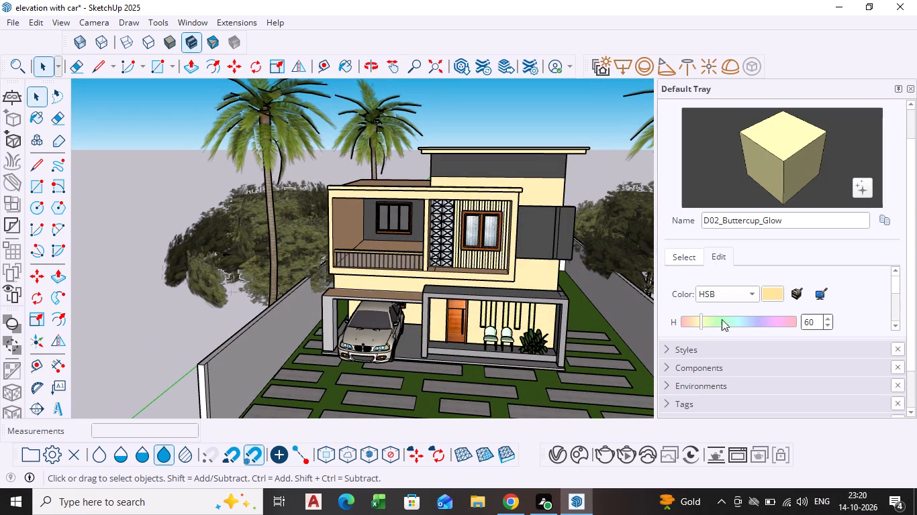
Set the D02_Buttercup_Glow material's hue to 43 and saturation to 16, and check the facade.
left_click(695, 325)
scroll(869, 292, "down", 1)
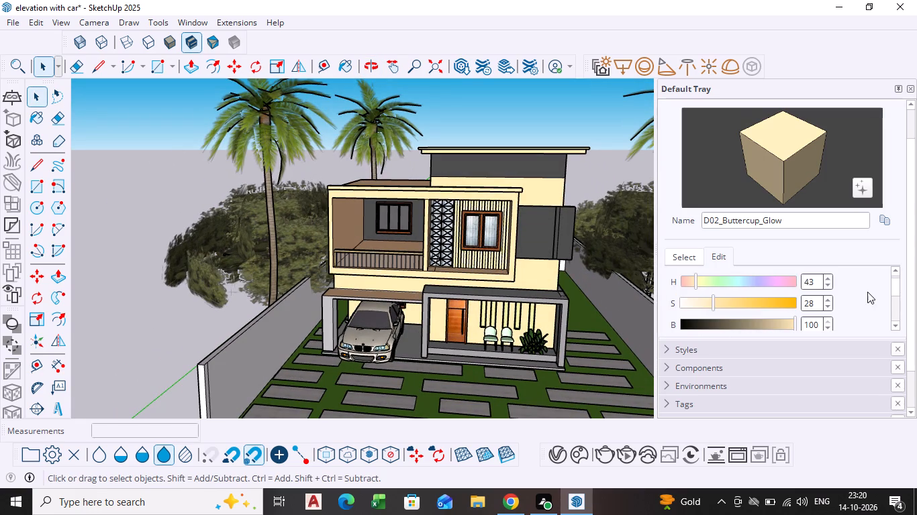
left_click(710, 301)
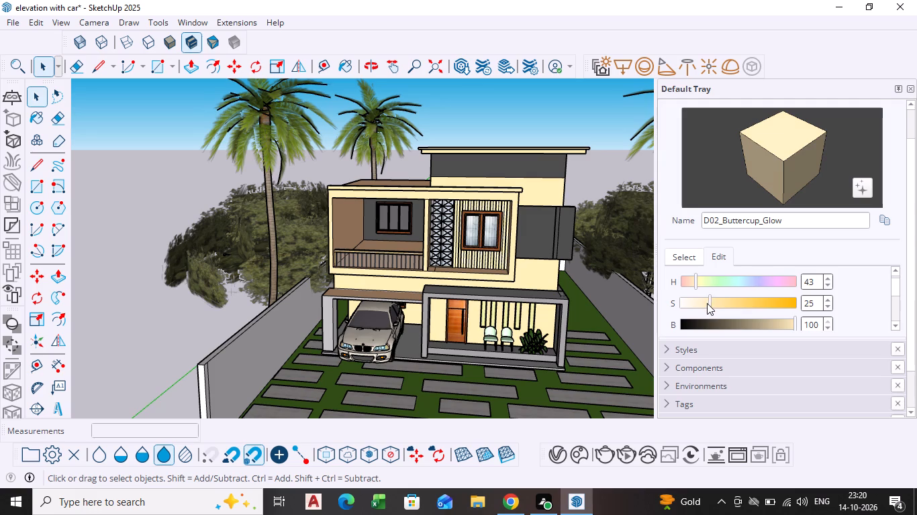
left_click(707, 303)
left_click(699, 305)
middle_click_drag(479, 330, 480, 278)
scroll(471, 314, "down", 1)
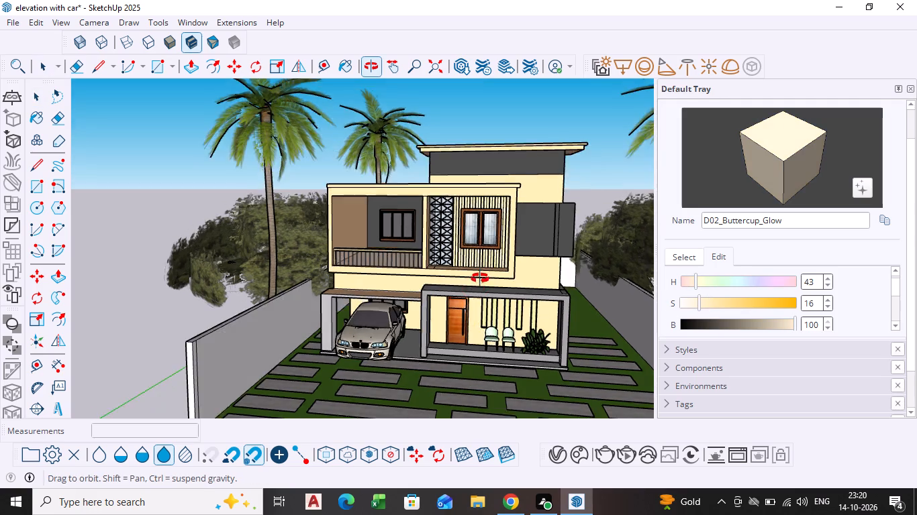
middle_click_drag(480, 278, 509, 334)
scroll(450, 319, "up", 3)
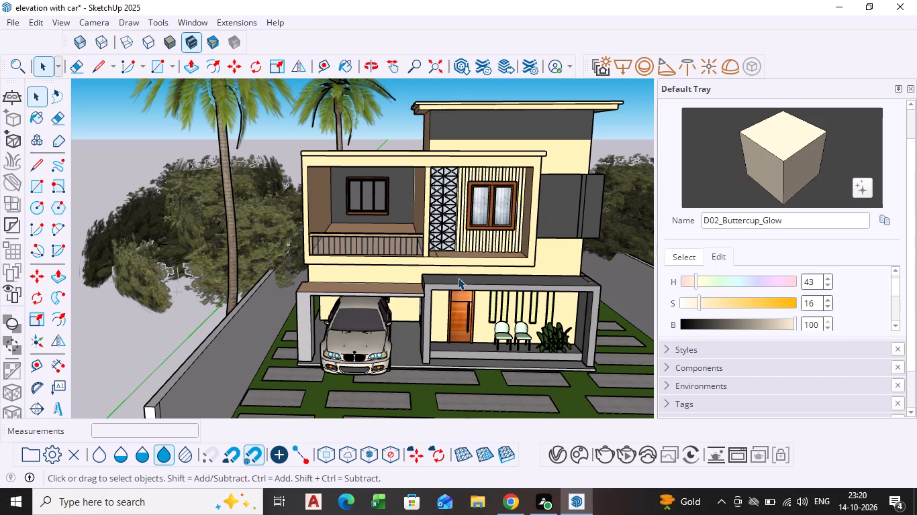
scroll(479, 273, "down", 1)
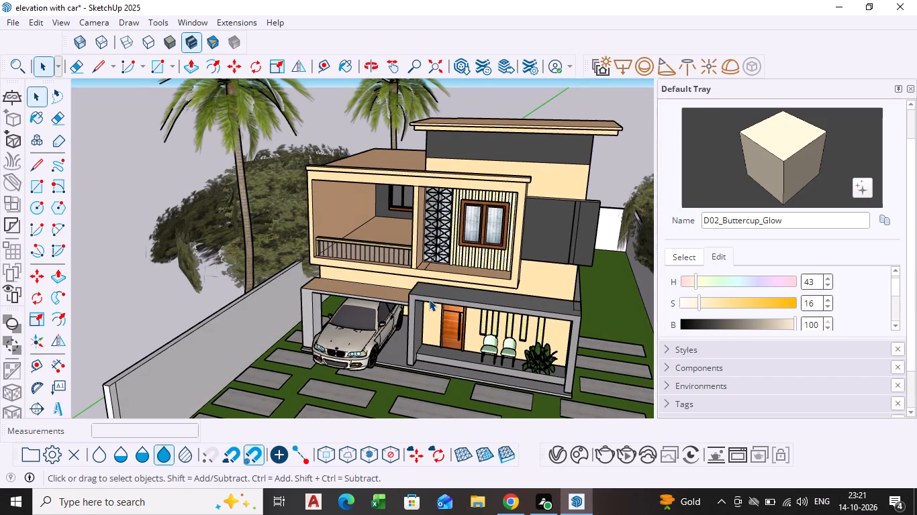
middle_click_drag(429, 299, 371, 300, "shift")
middle_click_drag(372, 305, 407, 289)
scroll(373, 306, "down", 1)
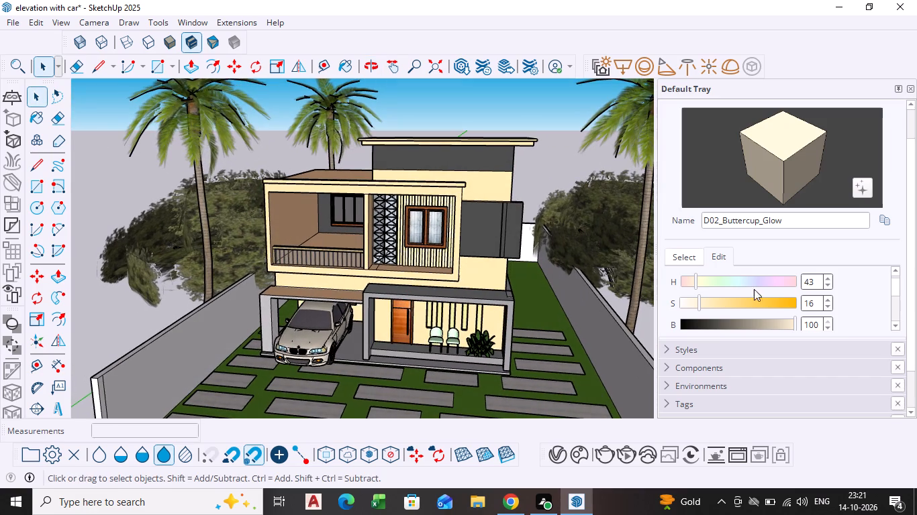
Set the D02_Buttercup_Glow material's saturation to 9 and check the house from above and the front.
left_click(691, 303)
middle_click_drag(475, 301, 465, 402)
scroll(475, 301, "down", 1)
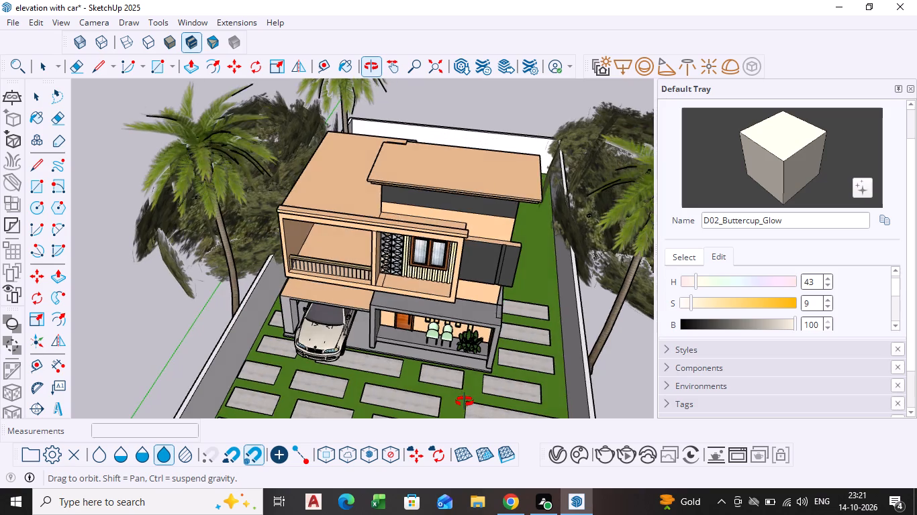
middle_click_drag(465, 402, 463, 310)
scroll(847, 298, "down", 2)
scroll(862, 296, "up", 7)
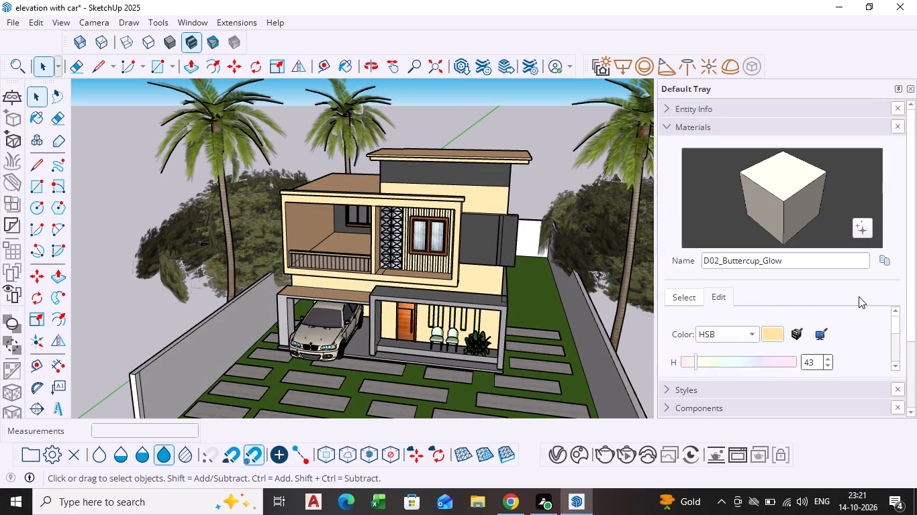
Check the front facade up close and browse the materials already used in the model for a foliage texture.
middle_click_drag(402, 349, 435, 284)
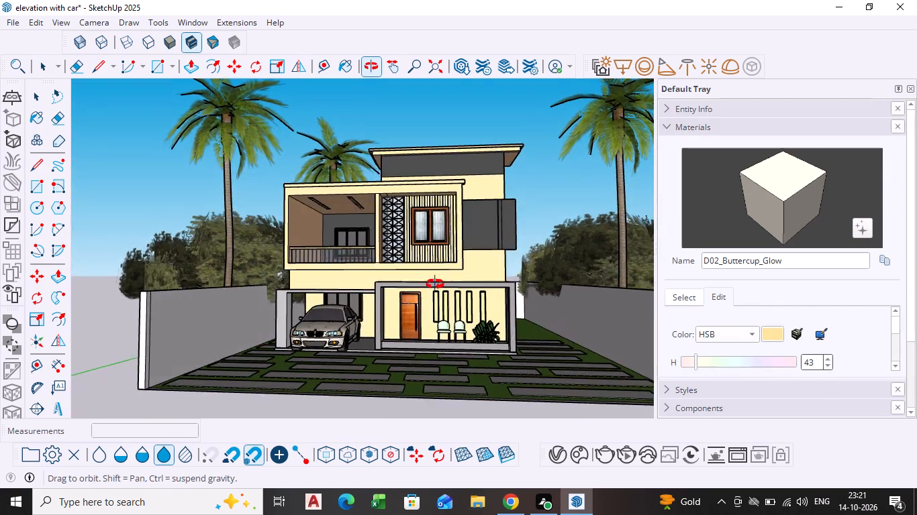
middle_click_drag(435, 284, 440, 300)
scroll(357, 285, "up", 6)
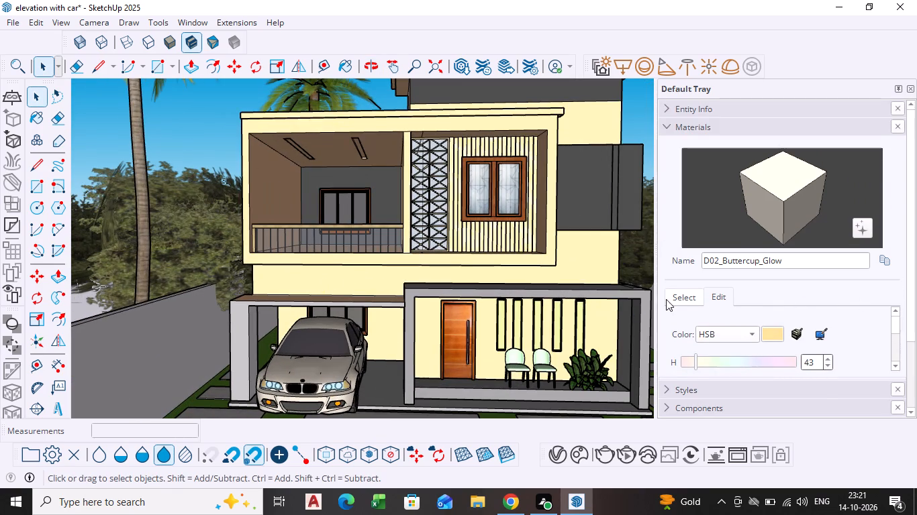
left_click(676, 295)
left_click(753, 310)
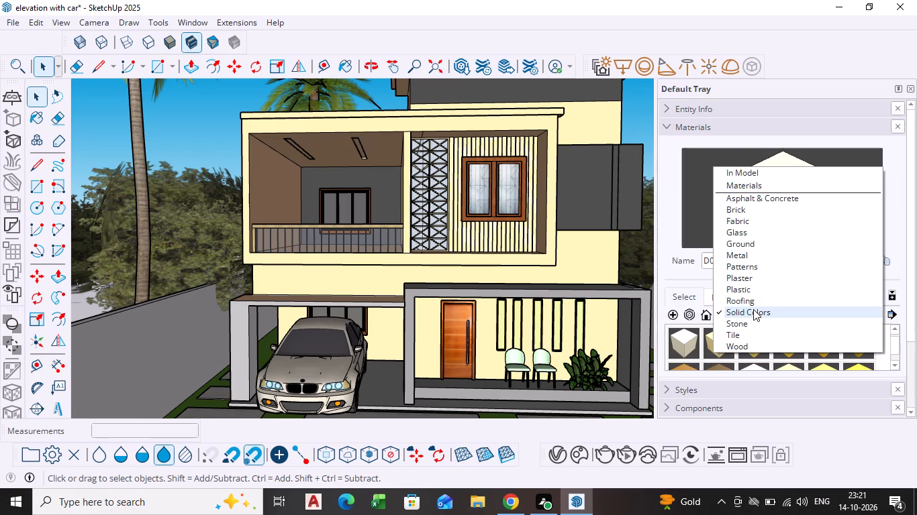
left_click(741, 174)
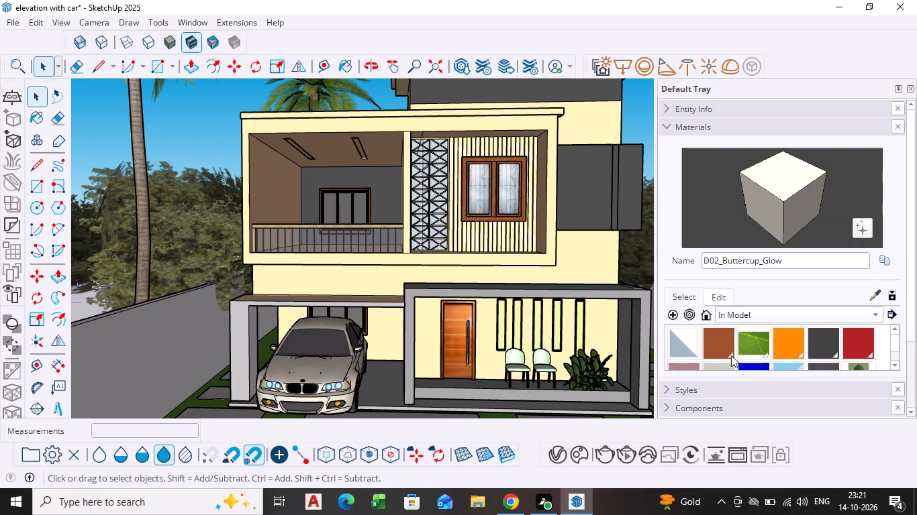
scroll(742, 321, "down", 1)
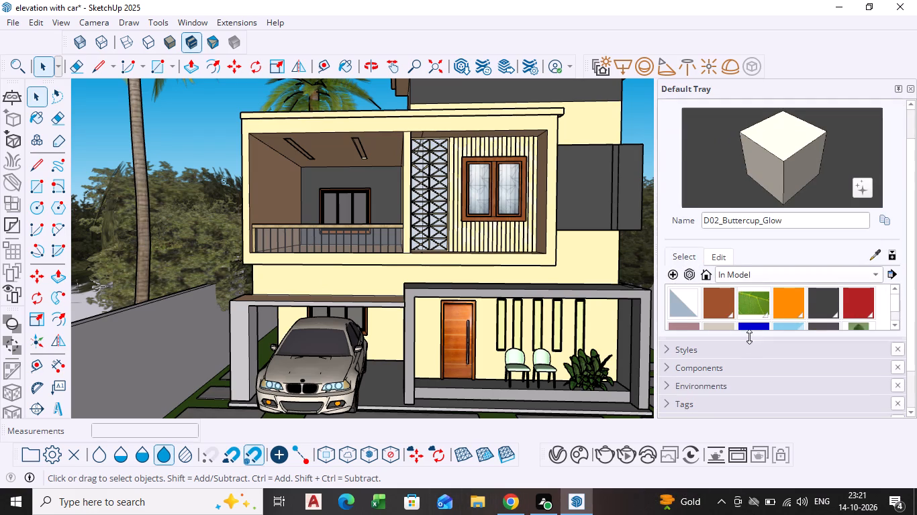
scroll(877, 292, "down", 4)
scroll(865, 296, "up", 2)
scroll(864, 297, "down", 1)
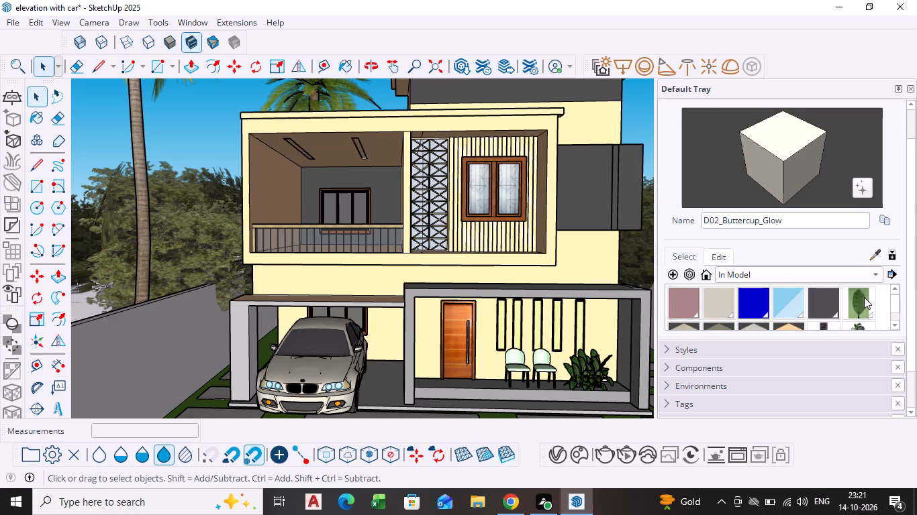
scroll(864, 297, "down", 4)
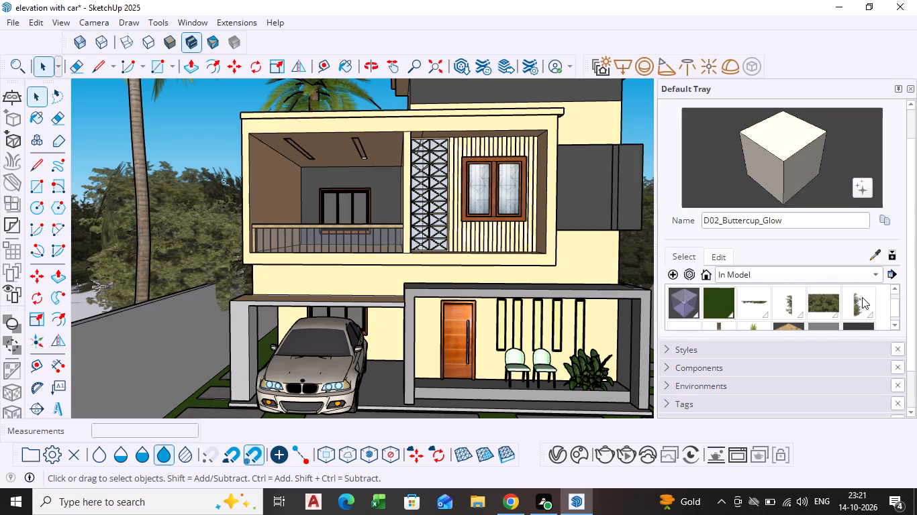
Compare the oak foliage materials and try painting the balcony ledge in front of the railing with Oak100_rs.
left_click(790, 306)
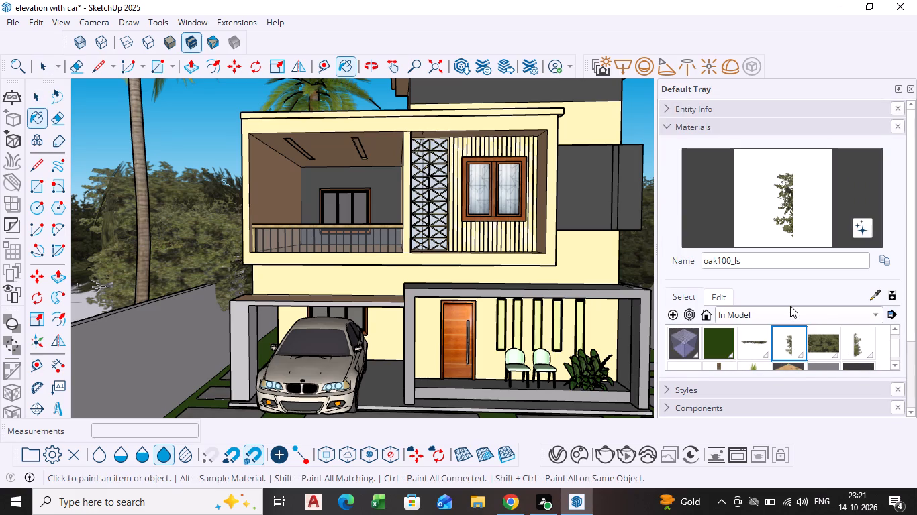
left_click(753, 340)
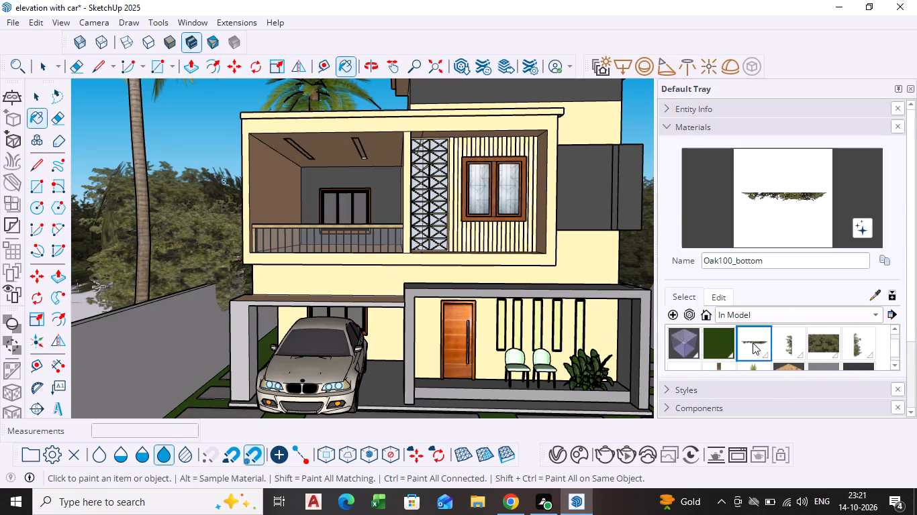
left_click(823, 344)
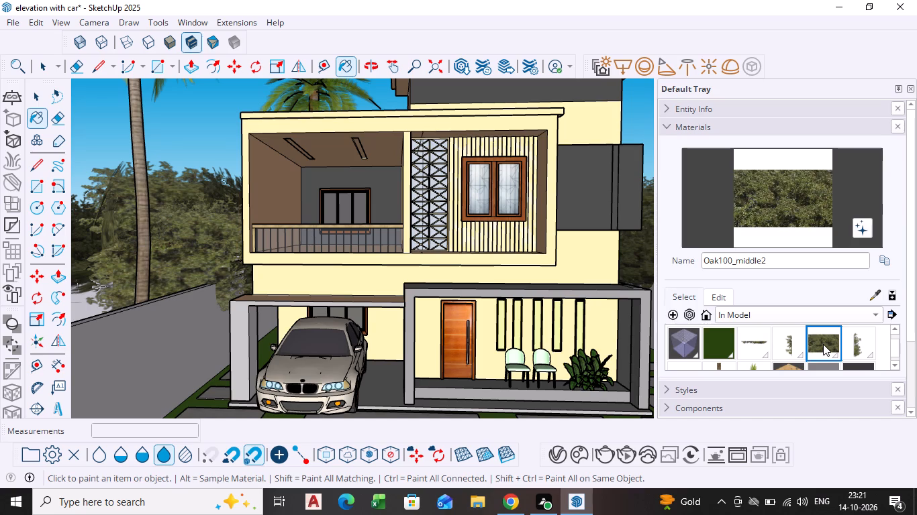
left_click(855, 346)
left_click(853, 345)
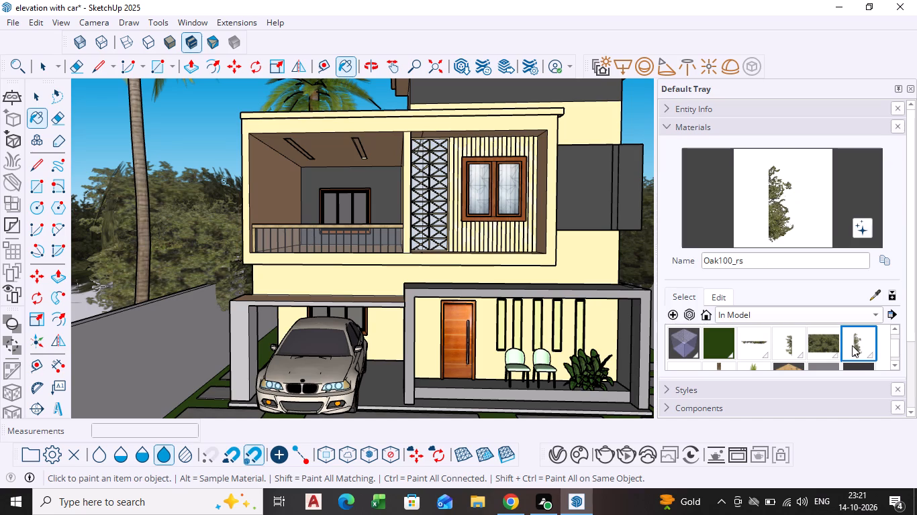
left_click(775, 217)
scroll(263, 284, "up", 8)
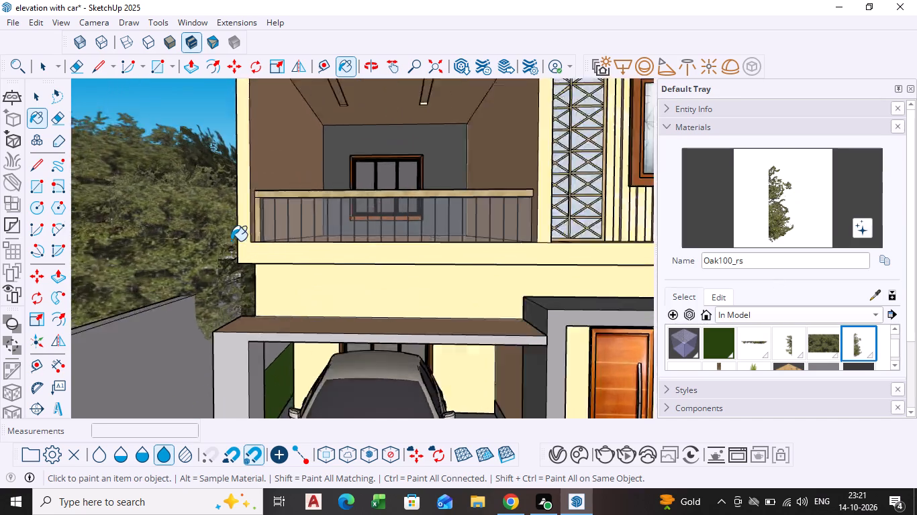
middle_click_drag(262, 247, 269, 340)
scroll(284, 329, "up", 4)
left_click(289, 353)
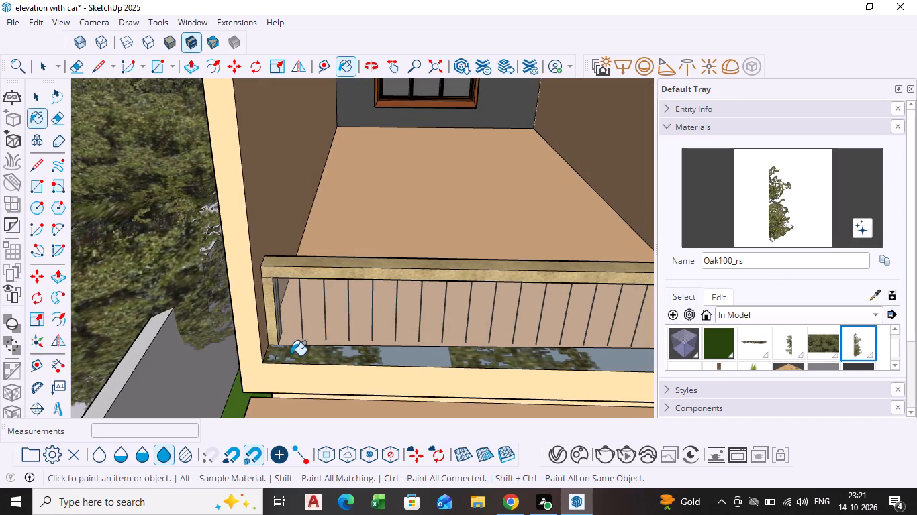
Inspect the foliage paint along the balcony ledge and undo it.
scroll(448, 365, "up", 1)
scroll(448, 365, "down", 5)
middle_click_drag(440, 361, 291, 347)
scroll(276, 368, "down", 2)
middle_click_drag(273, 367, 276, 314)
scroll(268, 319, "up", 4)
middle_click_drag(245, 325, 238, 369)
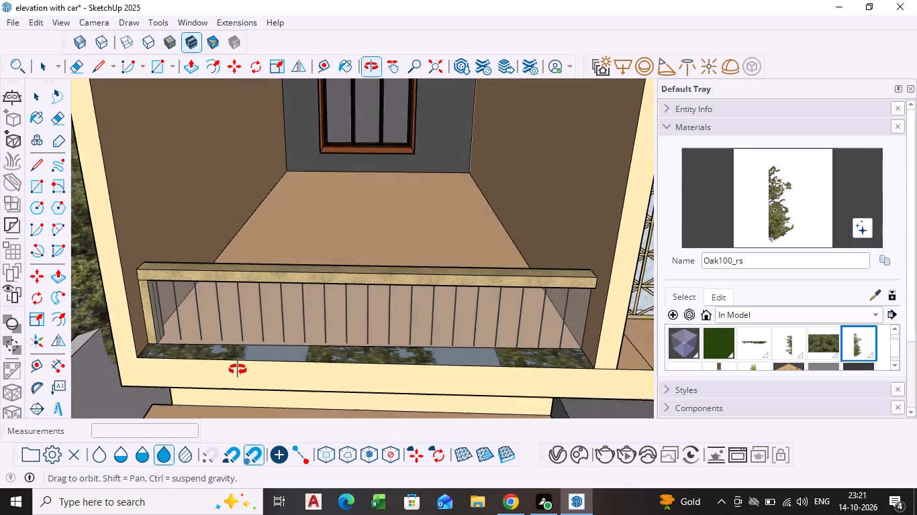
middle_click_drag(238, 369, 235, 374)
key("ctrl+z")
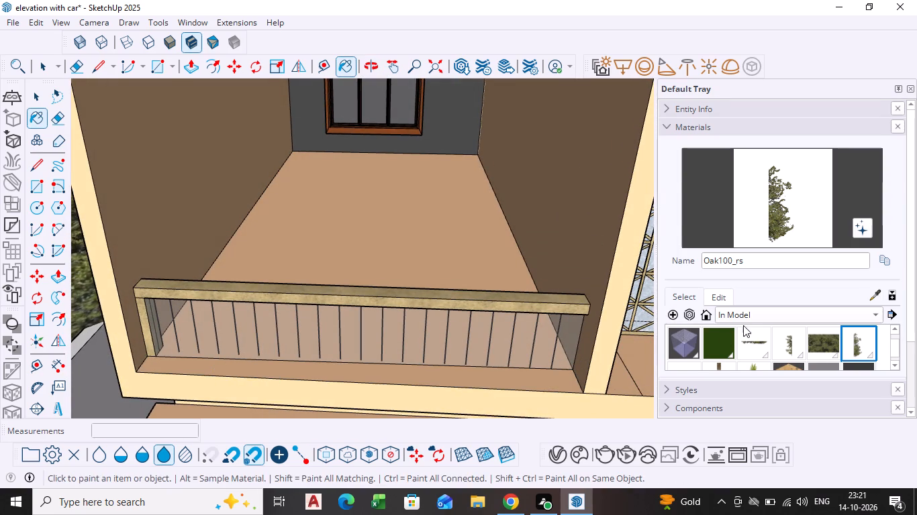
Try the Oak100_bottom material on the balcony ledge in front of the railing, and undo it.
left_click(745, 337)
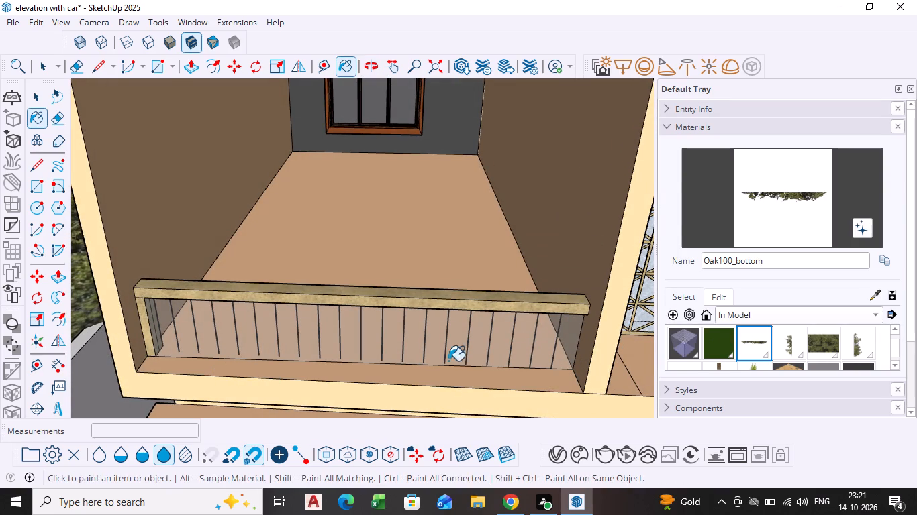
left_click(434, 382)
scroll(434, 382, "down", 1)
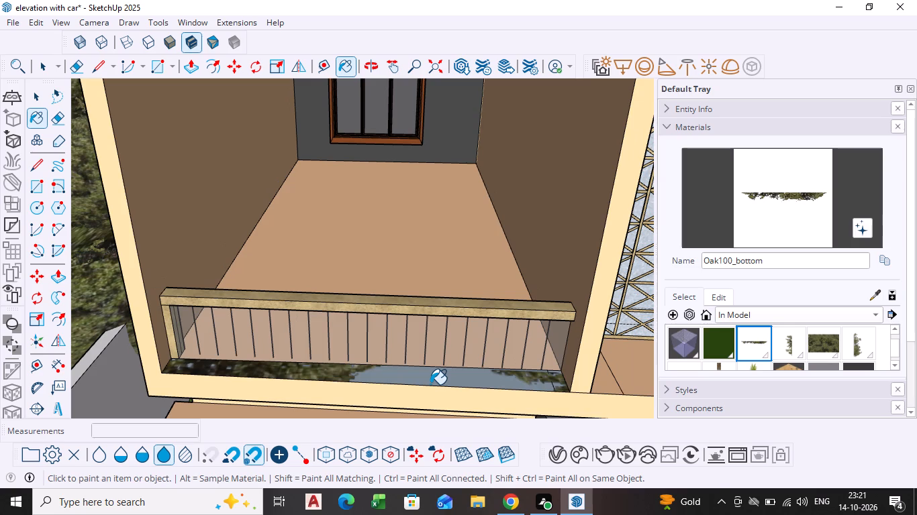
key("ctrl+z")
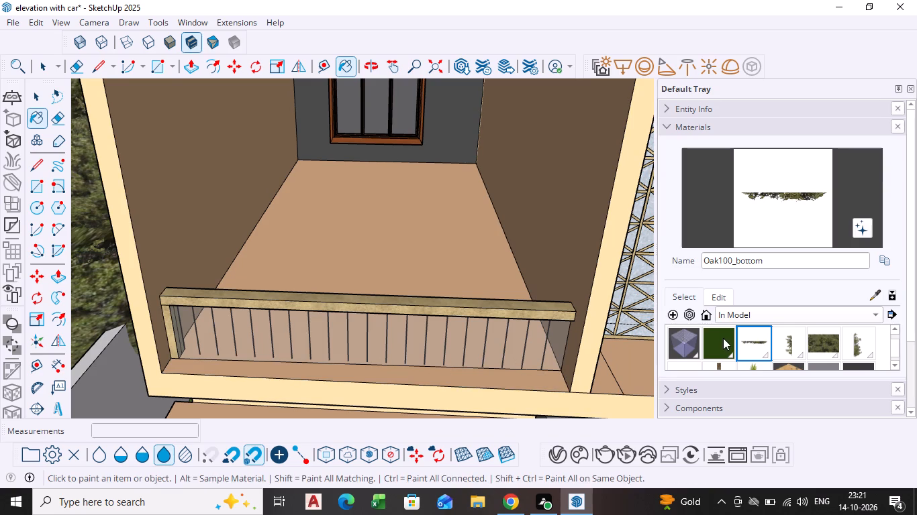
Look through the remaining in-model materials, leave the Paint Bucket tool, and check the whole house from above and the front.
scroll(762, 359, "down", 2)
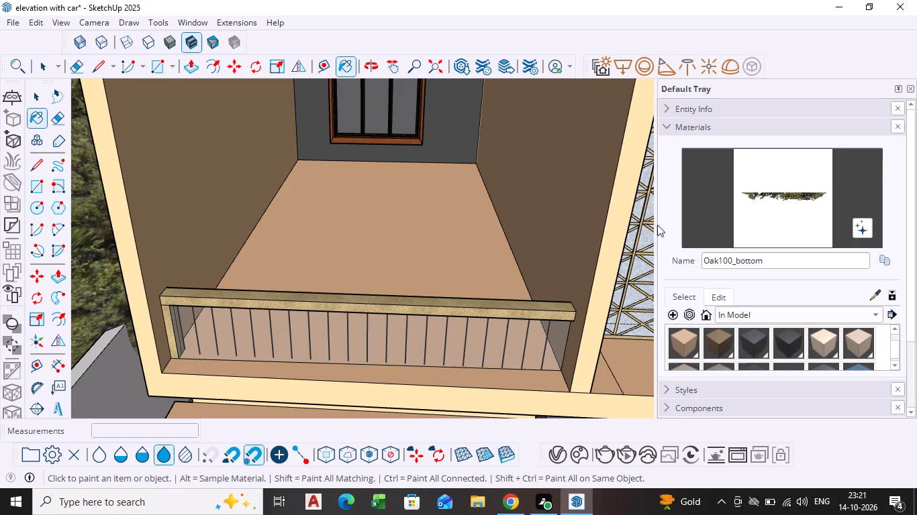
scroll(463, 345, "down", 4)
middle_click_drag(451, 365, 404, 297)
scroll(401, 294, "down", 1)
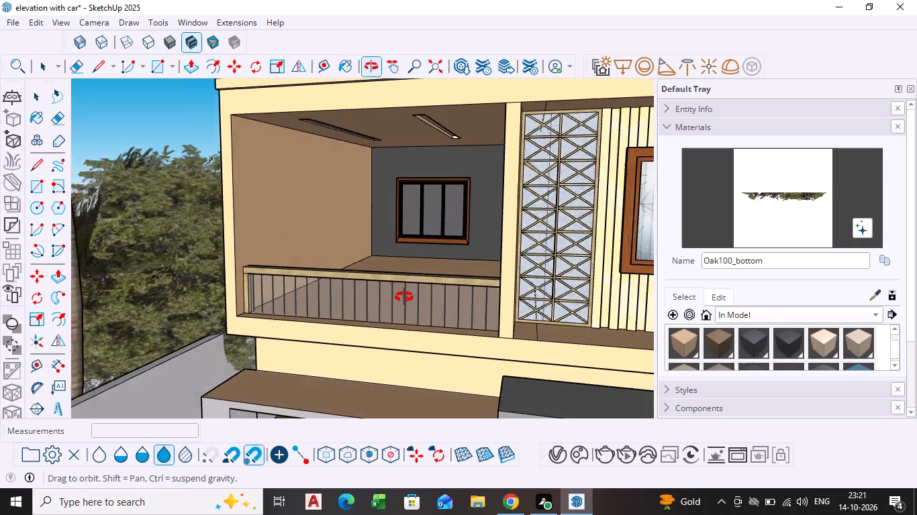
middle_click_drag(404, 297, 413, 303)
scroll(379, 321, "down", 7)
key("space")
scroll(375, 339, "down", 2)
middle_click_drag(372, 339, 407, 333)
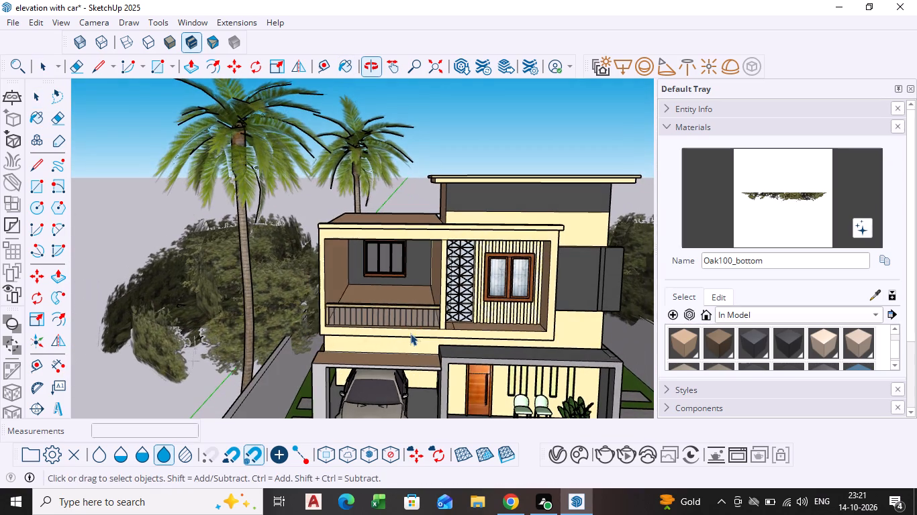
scroll(416, 337, "up", 3)
scroll(413, 337, "down", 1, "shift")
middle_click_drag(409, 337, 323, 252, "shift")
scroll(322, 251, "down", 3)
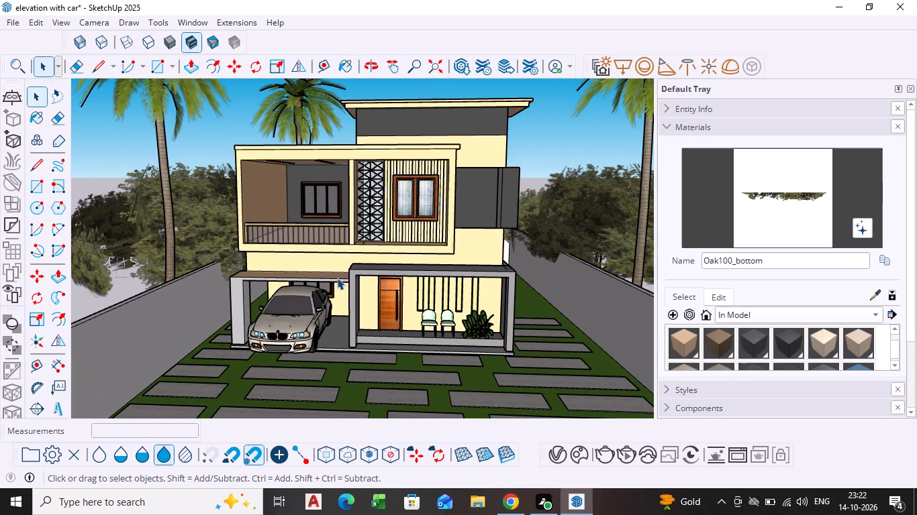
Search 3D Warehouse models for "grass" in place of the previous tree search.
left_click(191, 25)
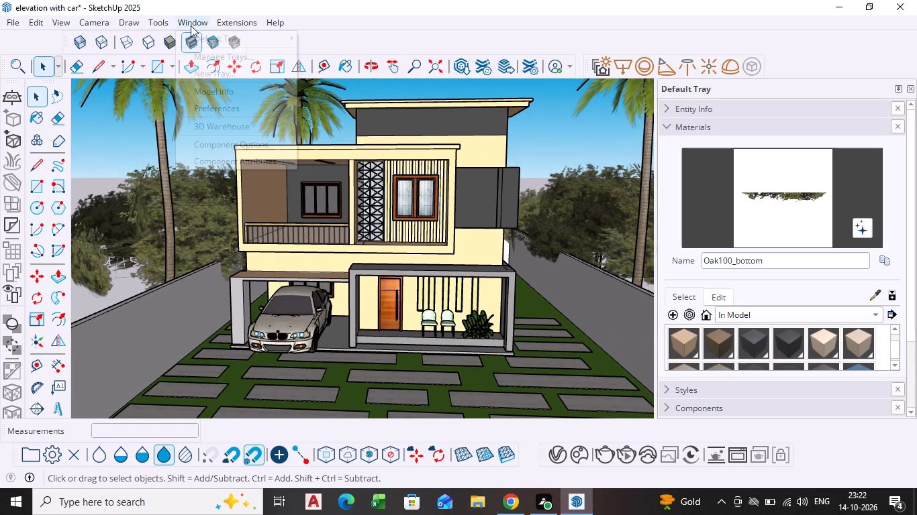
left_click(218, 124)
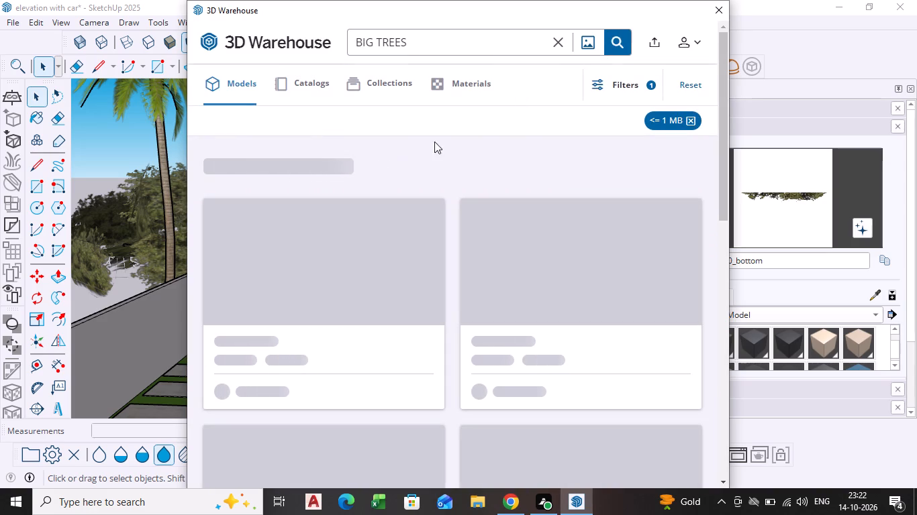
left_click(422, 40)
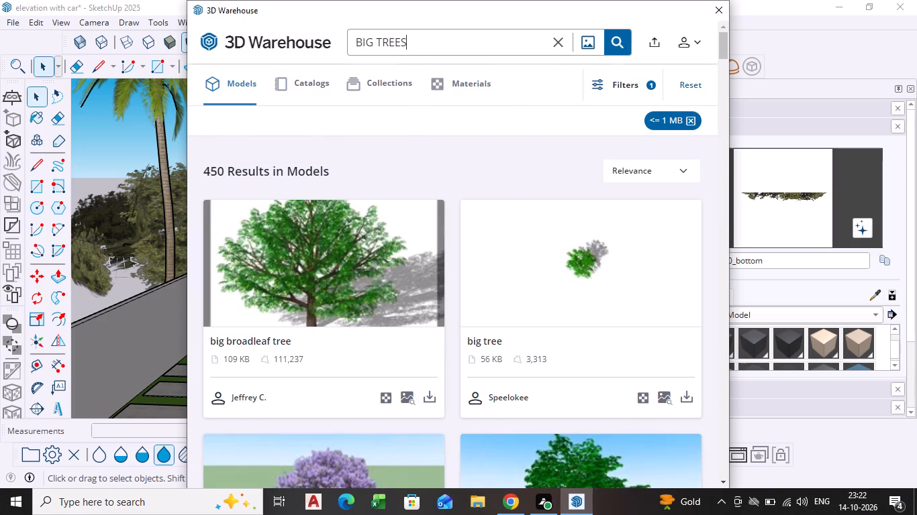
key("BackSpace")
key("BackSpace")
key("BackSpace")
key("BackSpace")
key("BackSpace")
key("BackSpace")
key("BackSpace")
key("BackSpace")
key("BackSpace")
key("BackSpace")
key("BackSpace")
key("BackSpace")
key("BackSpace")
key("BackSpace")
key("BackSpace")
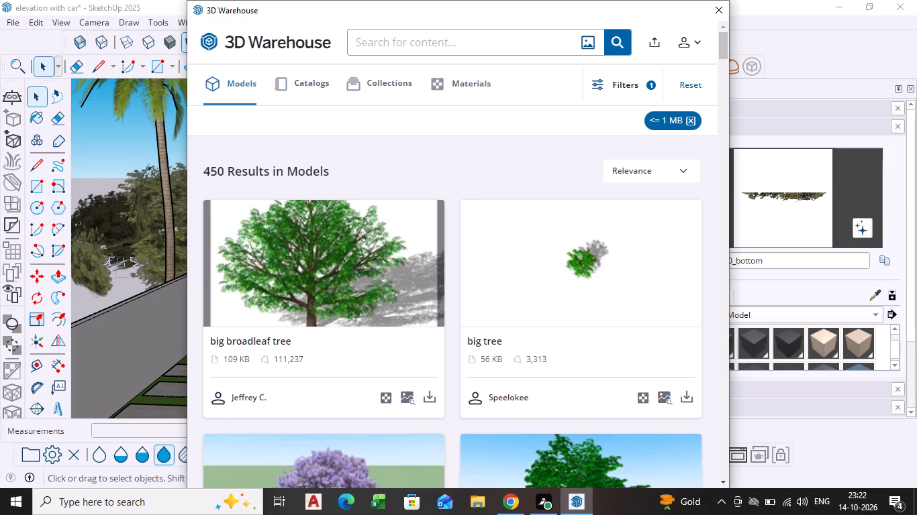
type("grass")
key("Return")
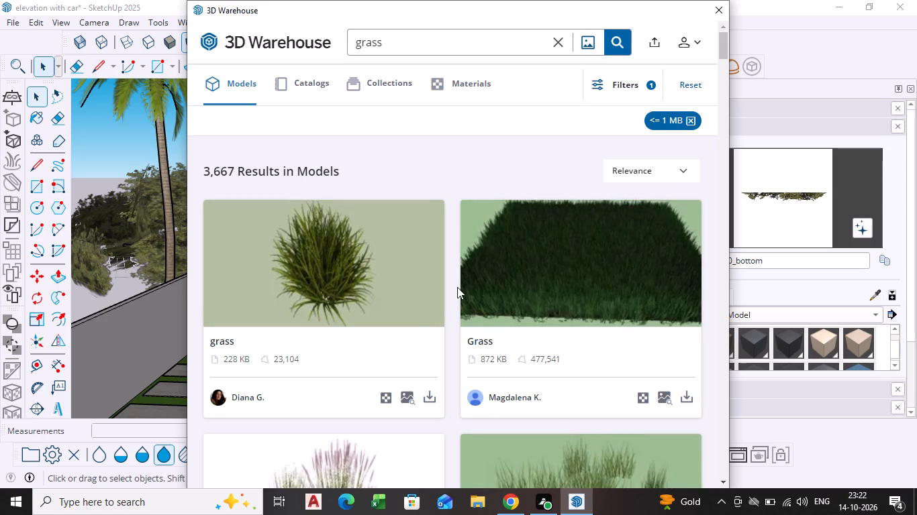
Browse the grass model results for a planting clump that suits the balcony ledge.
scroll(542, 364, "down", 4)
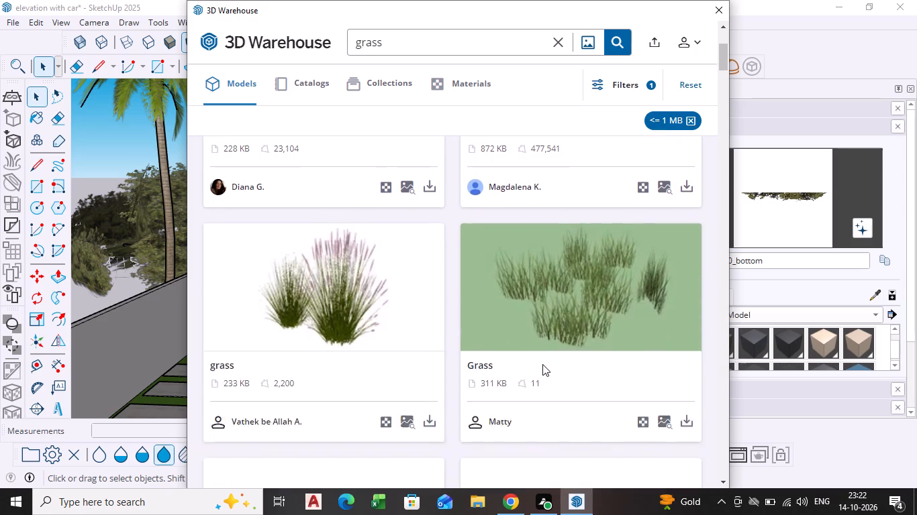
scroll(542, 364, "down", 3)
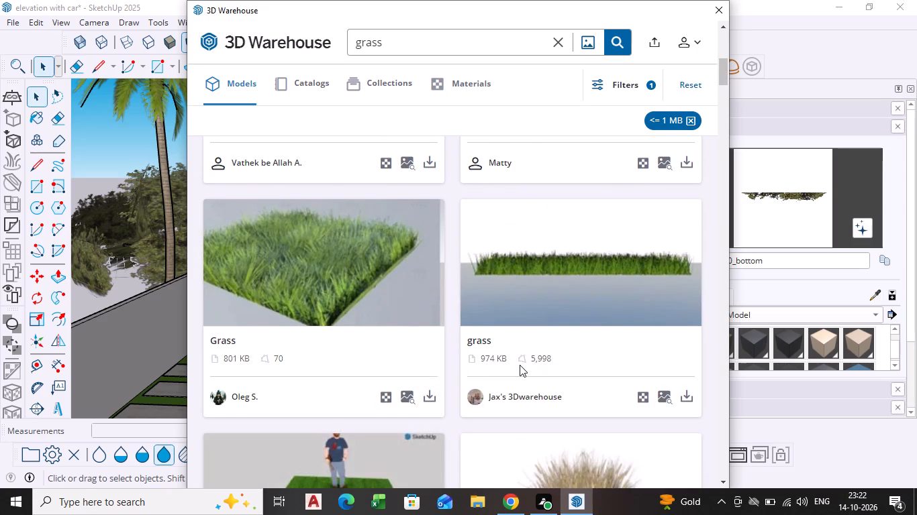
scroll(519, 366, "down", 7)
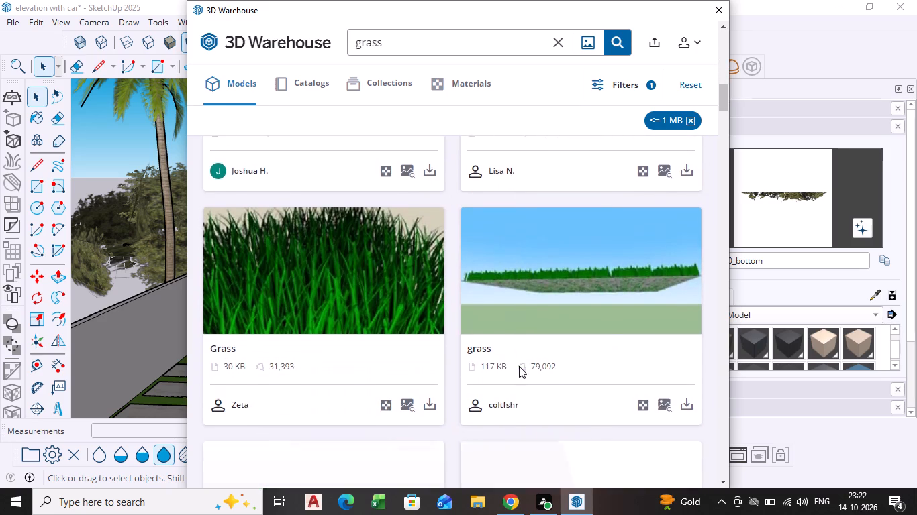
scroll(519, 366, "down", 8)
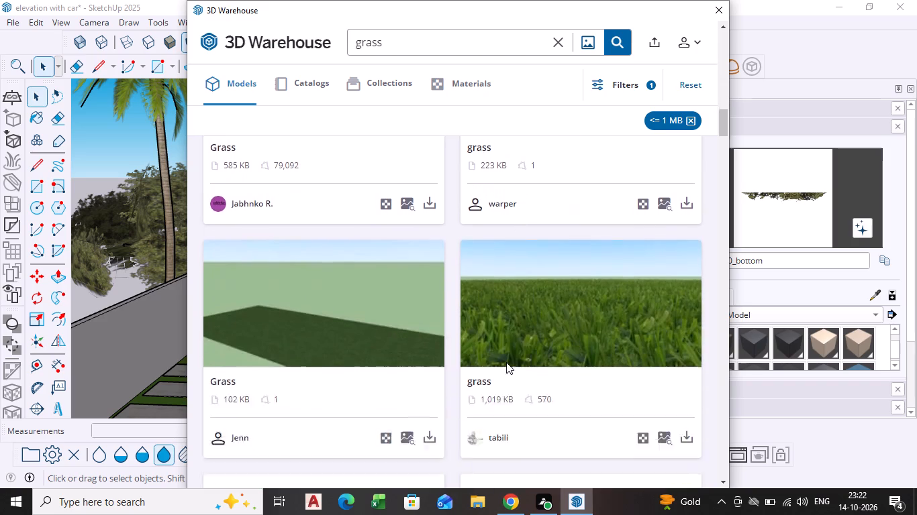
scroll(538, 348, "down", 1)
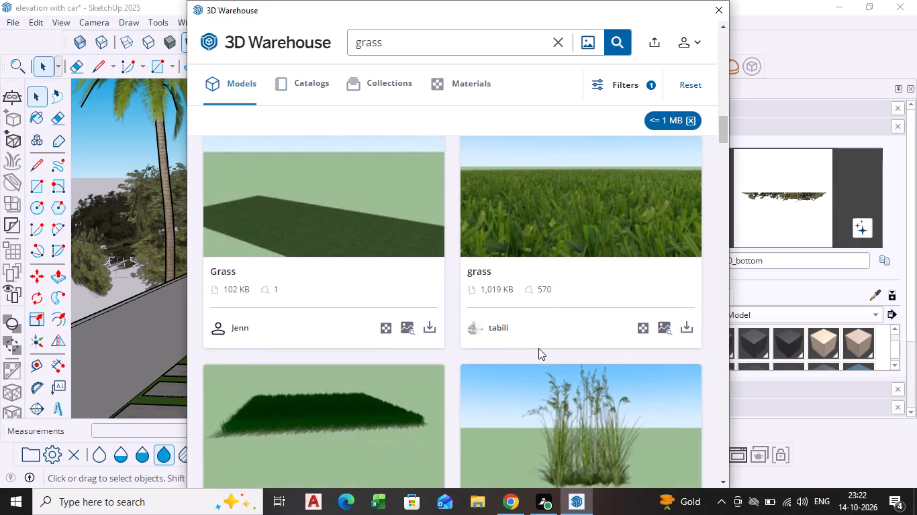
scroll(538, 348, "down", 7)
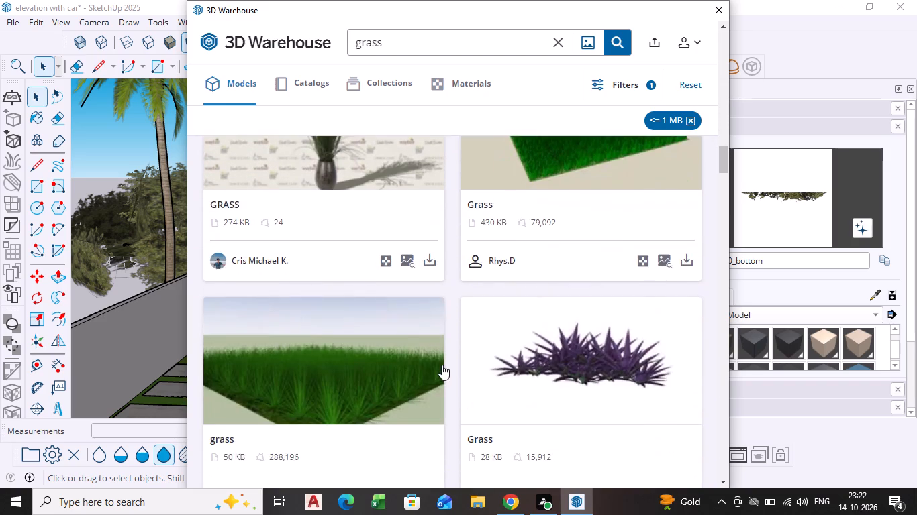
scroll(442, 365, "down", 5)
scroll(518, 357, "down", 4)
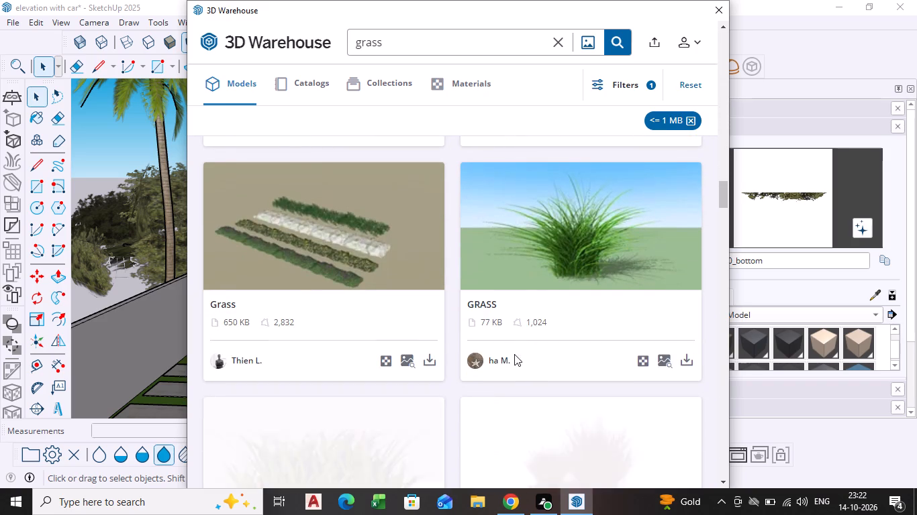
scroll(591, 359, "down", 2)
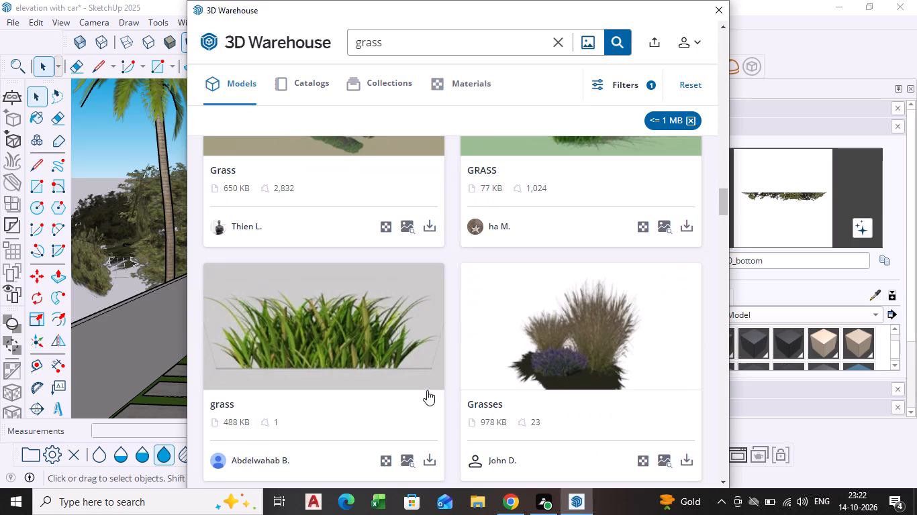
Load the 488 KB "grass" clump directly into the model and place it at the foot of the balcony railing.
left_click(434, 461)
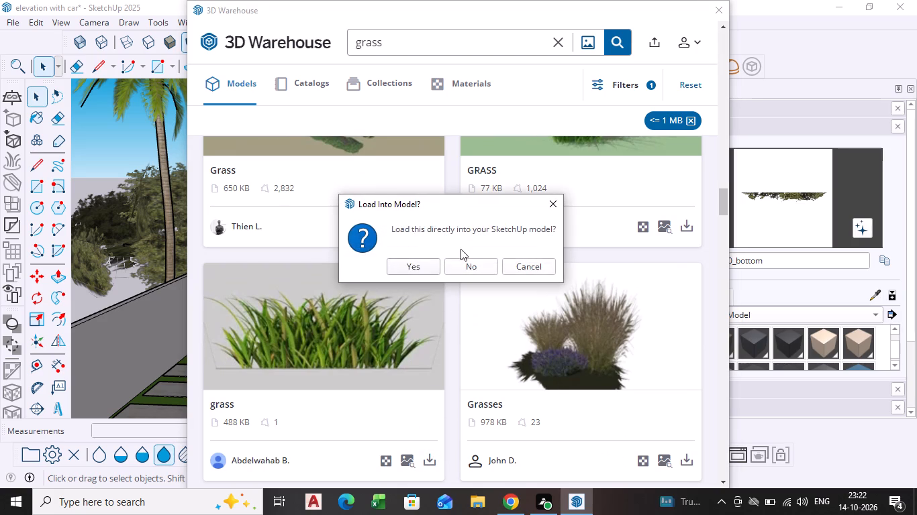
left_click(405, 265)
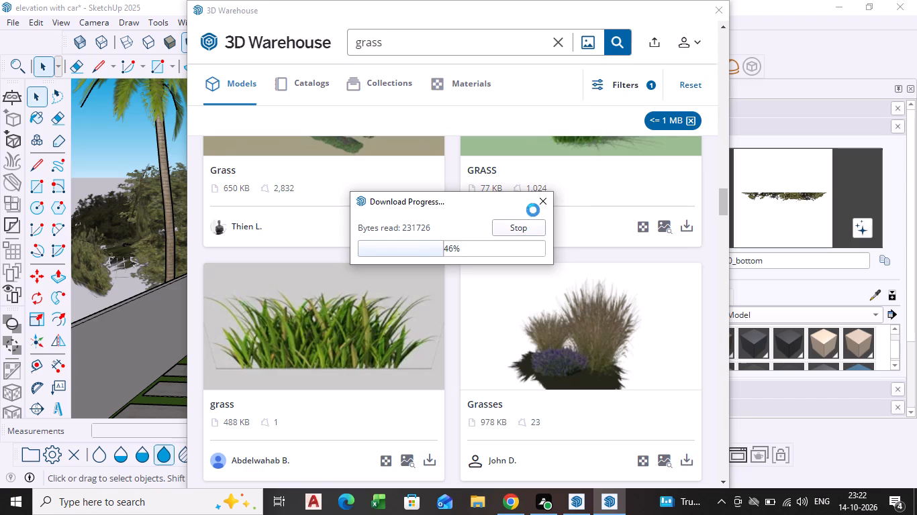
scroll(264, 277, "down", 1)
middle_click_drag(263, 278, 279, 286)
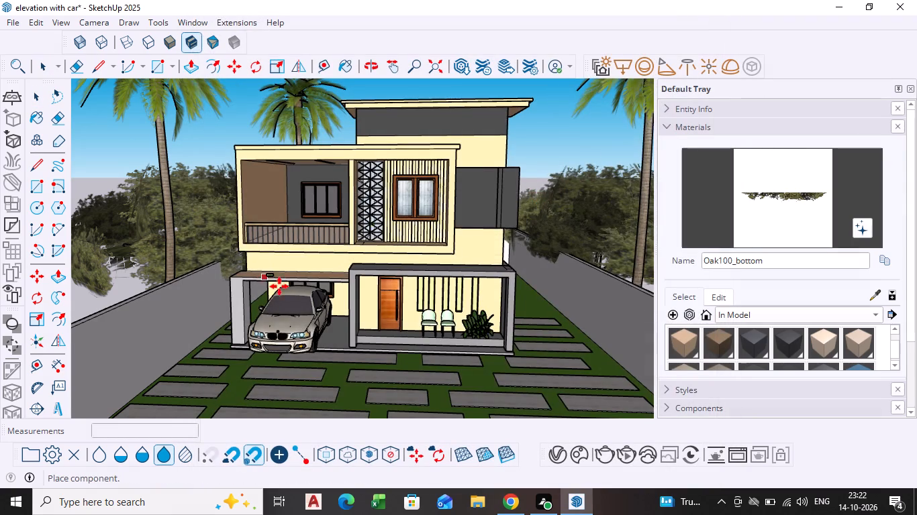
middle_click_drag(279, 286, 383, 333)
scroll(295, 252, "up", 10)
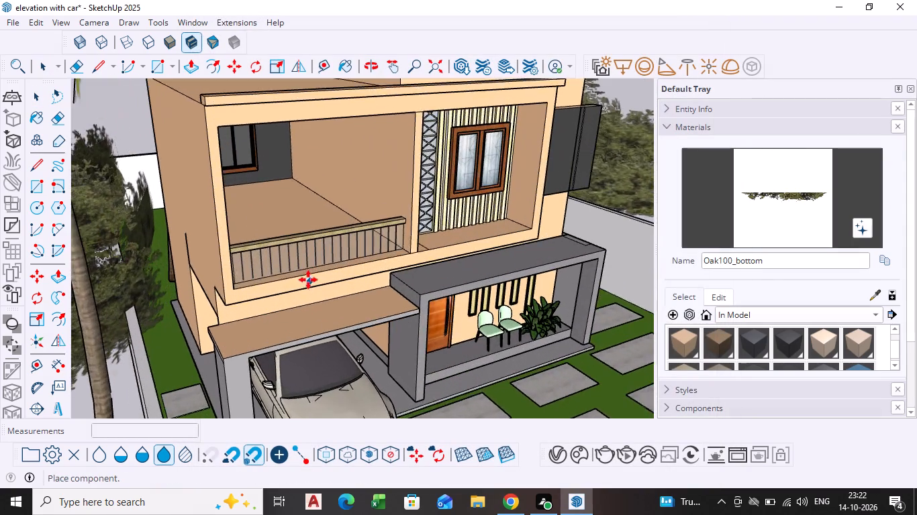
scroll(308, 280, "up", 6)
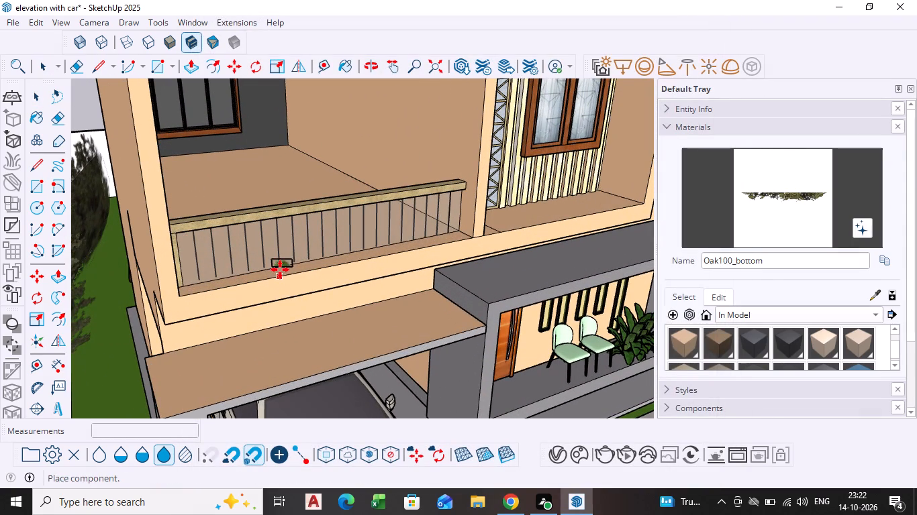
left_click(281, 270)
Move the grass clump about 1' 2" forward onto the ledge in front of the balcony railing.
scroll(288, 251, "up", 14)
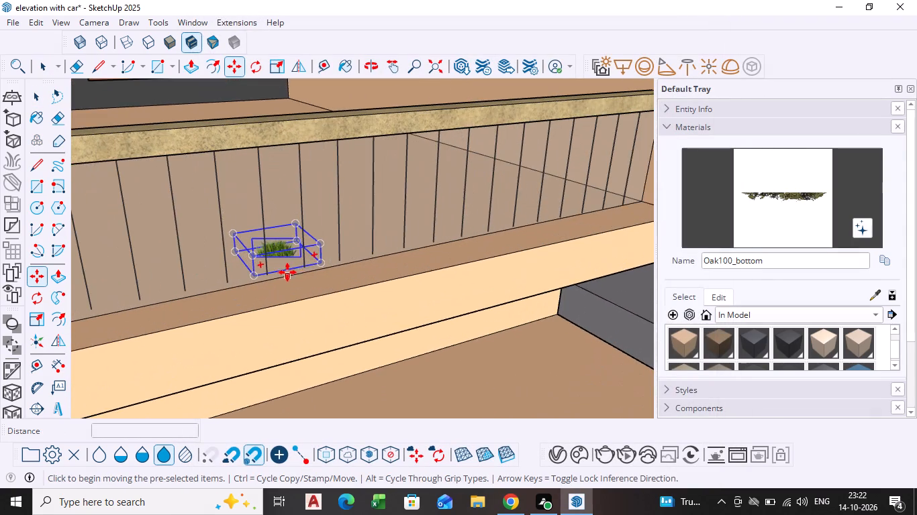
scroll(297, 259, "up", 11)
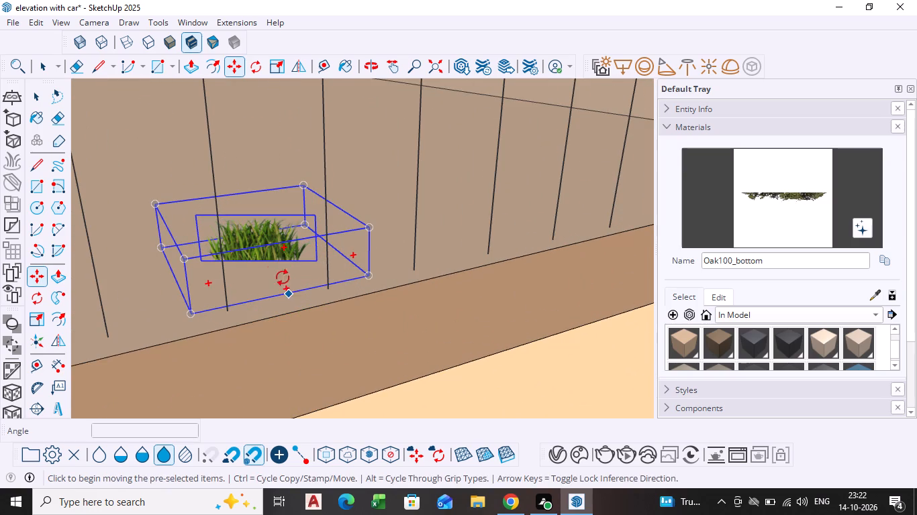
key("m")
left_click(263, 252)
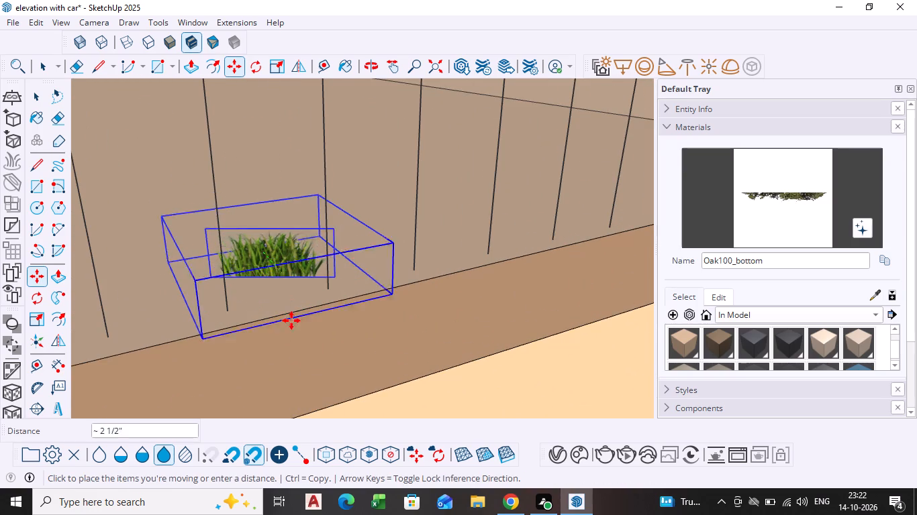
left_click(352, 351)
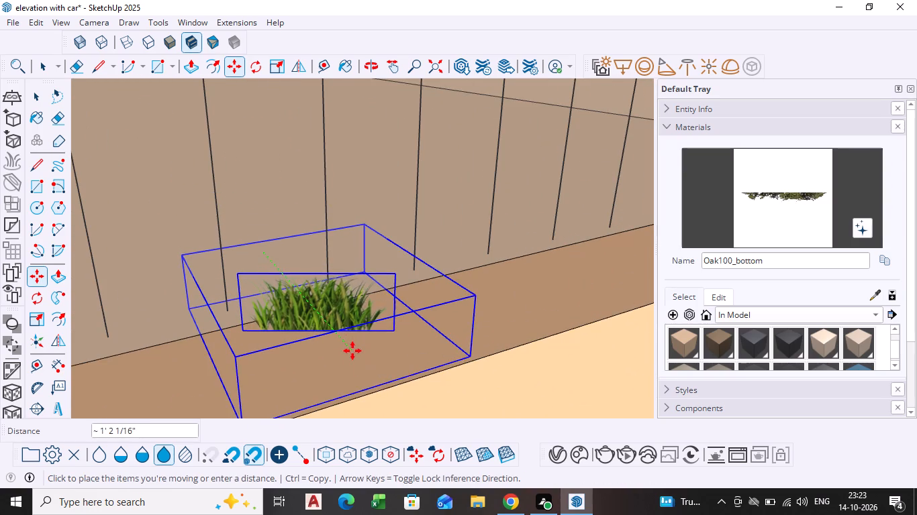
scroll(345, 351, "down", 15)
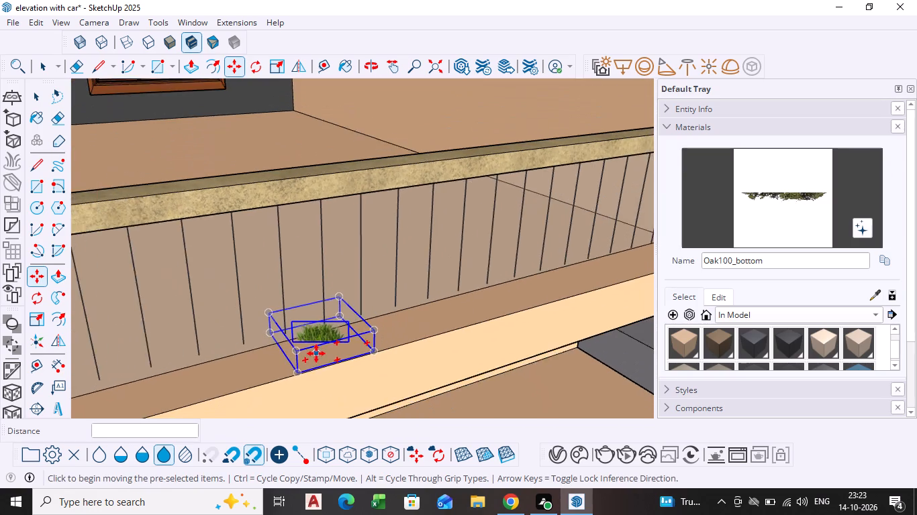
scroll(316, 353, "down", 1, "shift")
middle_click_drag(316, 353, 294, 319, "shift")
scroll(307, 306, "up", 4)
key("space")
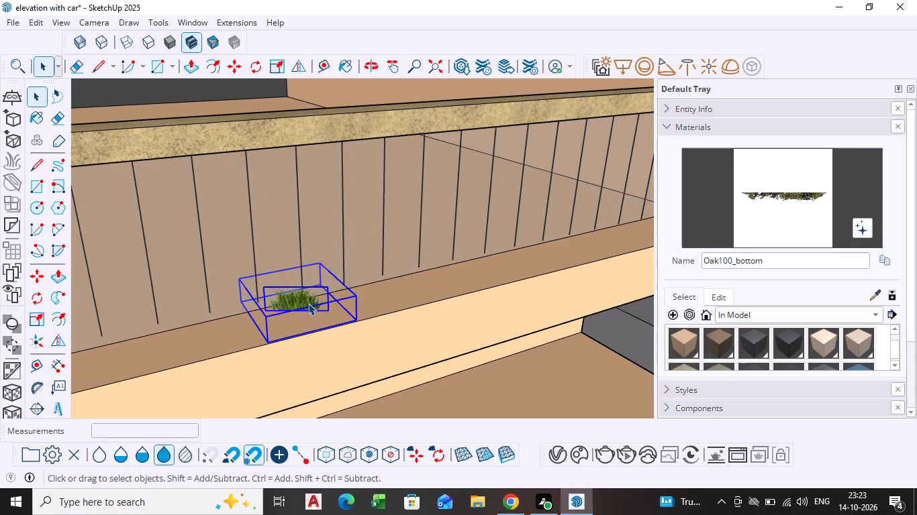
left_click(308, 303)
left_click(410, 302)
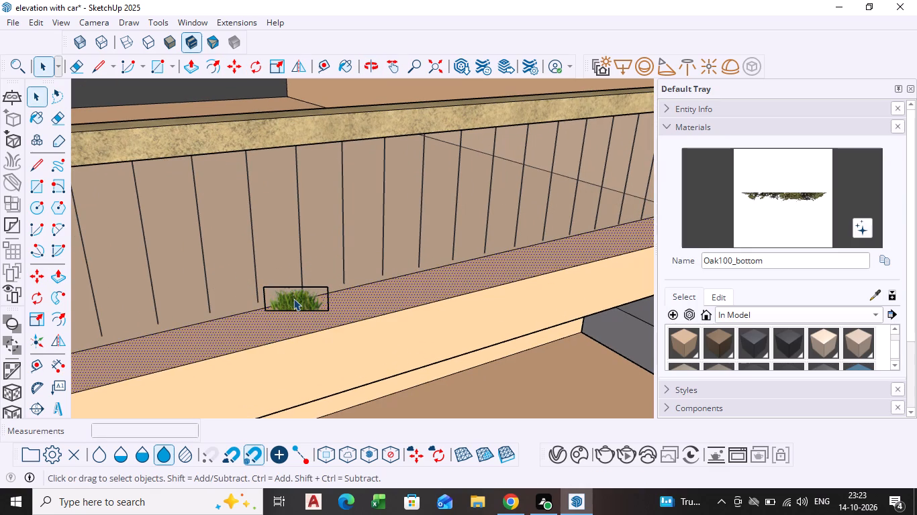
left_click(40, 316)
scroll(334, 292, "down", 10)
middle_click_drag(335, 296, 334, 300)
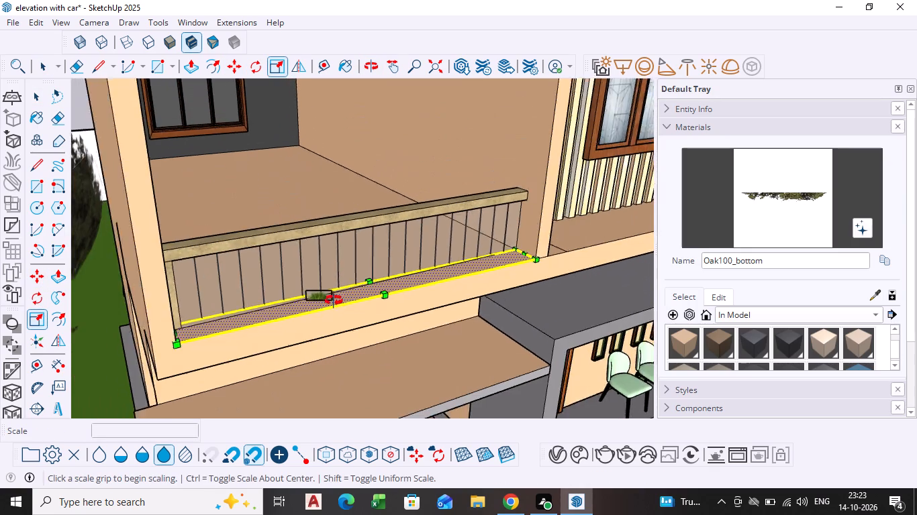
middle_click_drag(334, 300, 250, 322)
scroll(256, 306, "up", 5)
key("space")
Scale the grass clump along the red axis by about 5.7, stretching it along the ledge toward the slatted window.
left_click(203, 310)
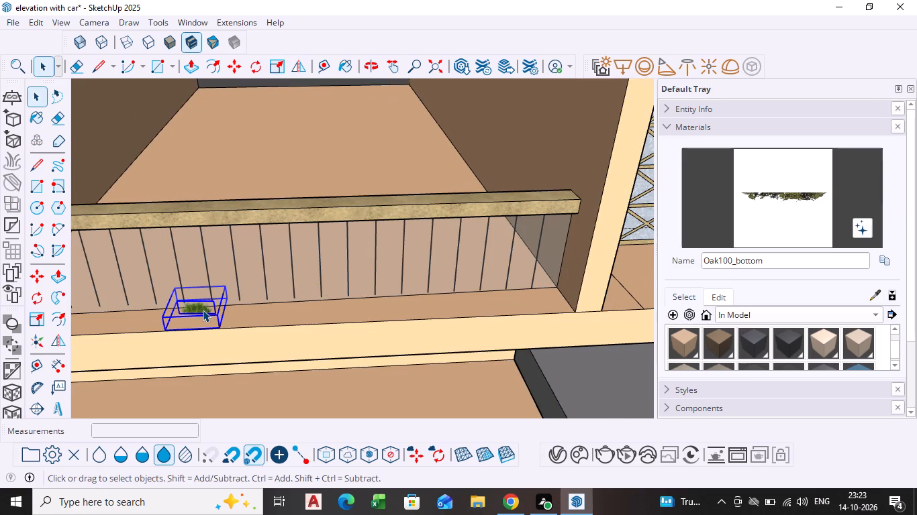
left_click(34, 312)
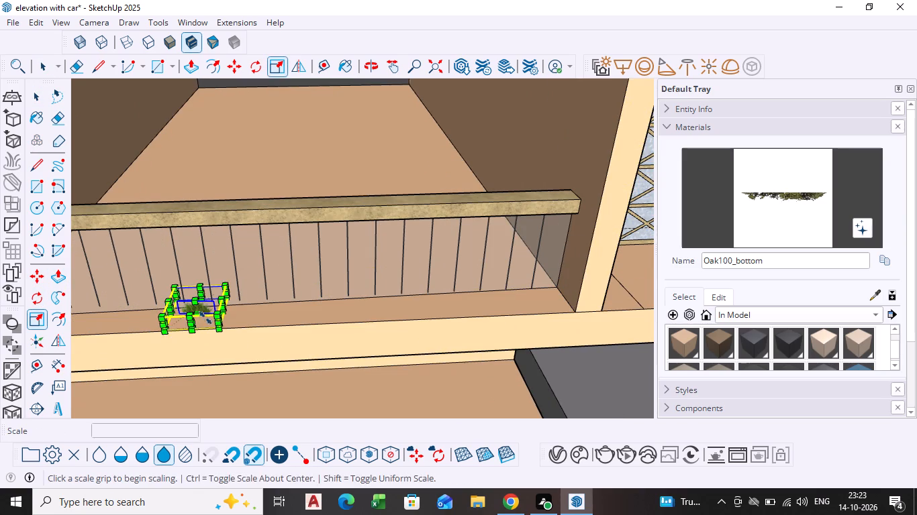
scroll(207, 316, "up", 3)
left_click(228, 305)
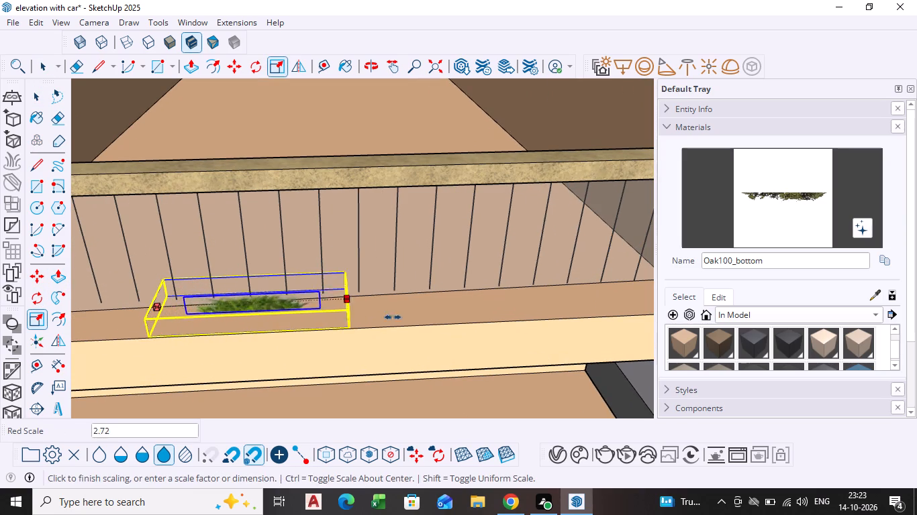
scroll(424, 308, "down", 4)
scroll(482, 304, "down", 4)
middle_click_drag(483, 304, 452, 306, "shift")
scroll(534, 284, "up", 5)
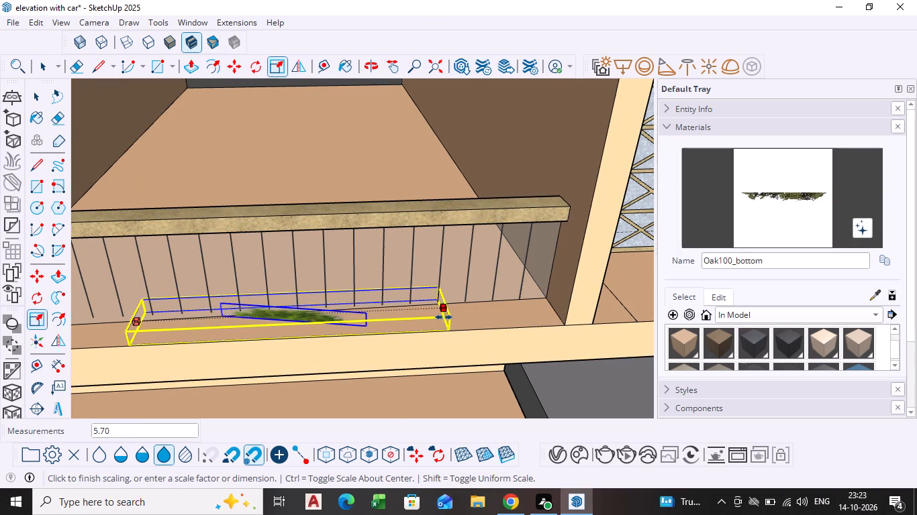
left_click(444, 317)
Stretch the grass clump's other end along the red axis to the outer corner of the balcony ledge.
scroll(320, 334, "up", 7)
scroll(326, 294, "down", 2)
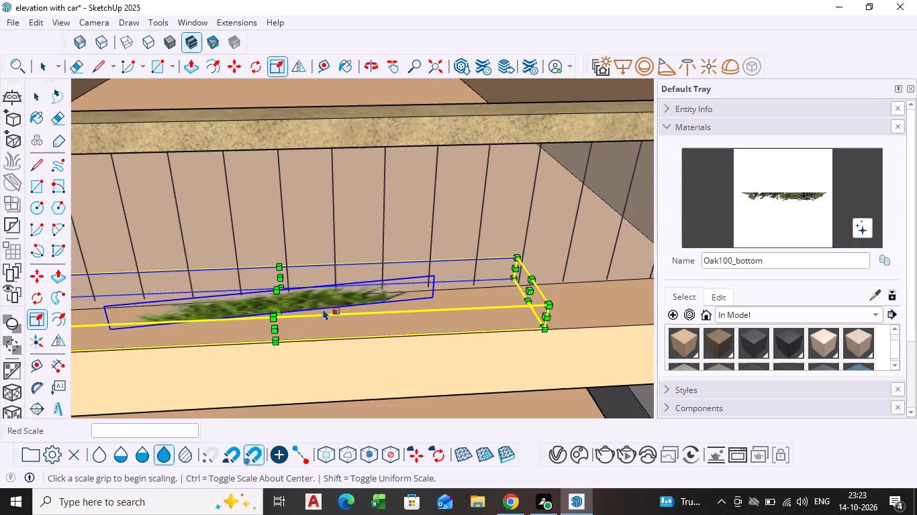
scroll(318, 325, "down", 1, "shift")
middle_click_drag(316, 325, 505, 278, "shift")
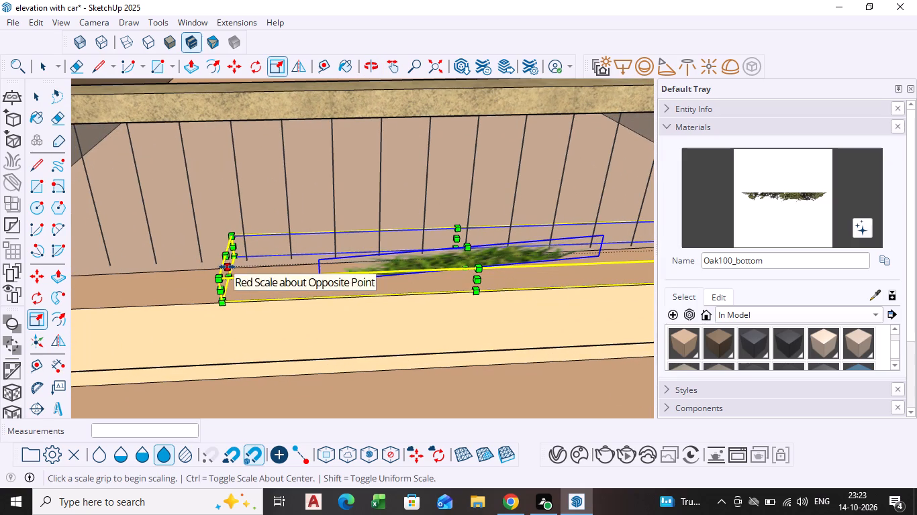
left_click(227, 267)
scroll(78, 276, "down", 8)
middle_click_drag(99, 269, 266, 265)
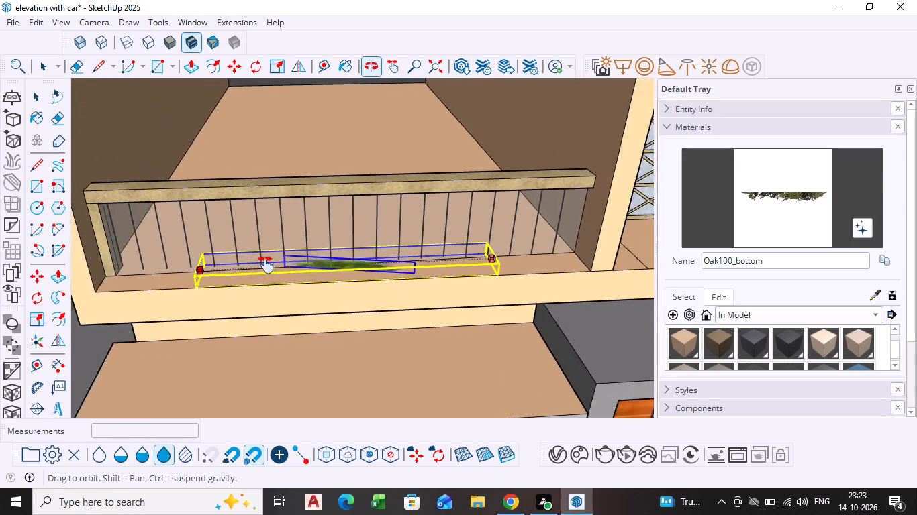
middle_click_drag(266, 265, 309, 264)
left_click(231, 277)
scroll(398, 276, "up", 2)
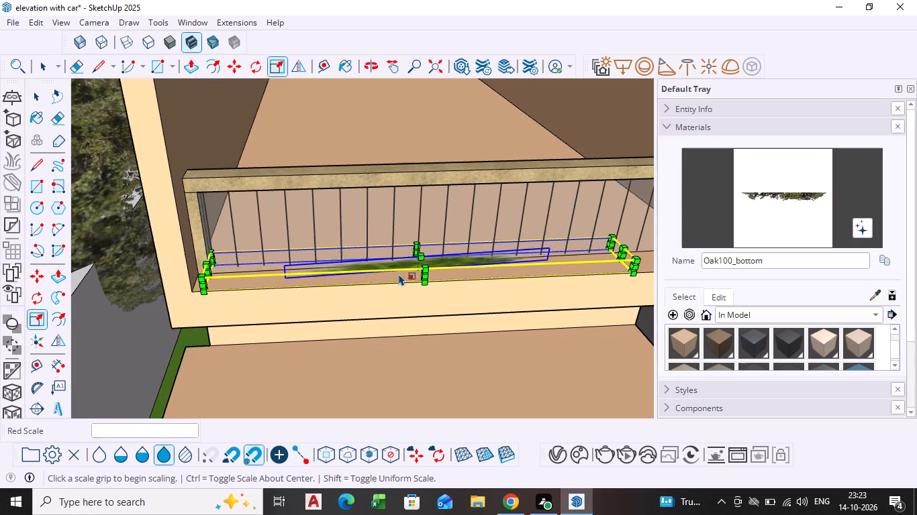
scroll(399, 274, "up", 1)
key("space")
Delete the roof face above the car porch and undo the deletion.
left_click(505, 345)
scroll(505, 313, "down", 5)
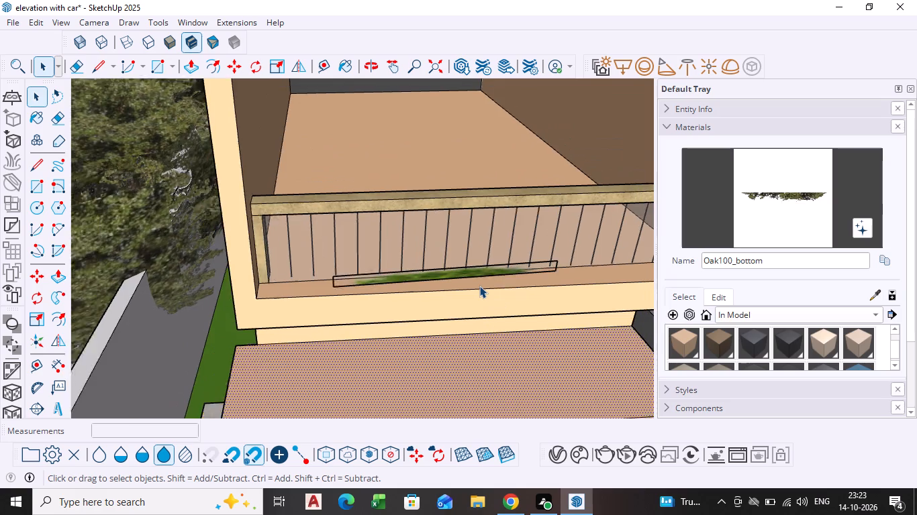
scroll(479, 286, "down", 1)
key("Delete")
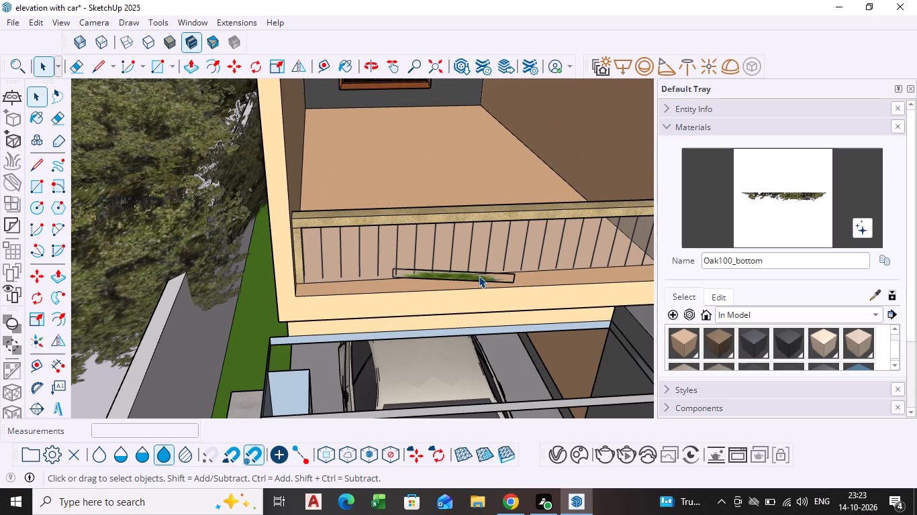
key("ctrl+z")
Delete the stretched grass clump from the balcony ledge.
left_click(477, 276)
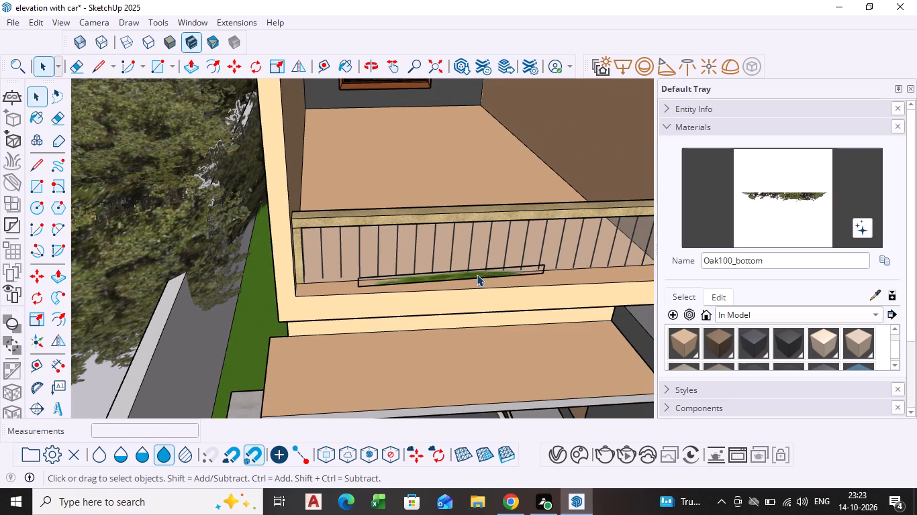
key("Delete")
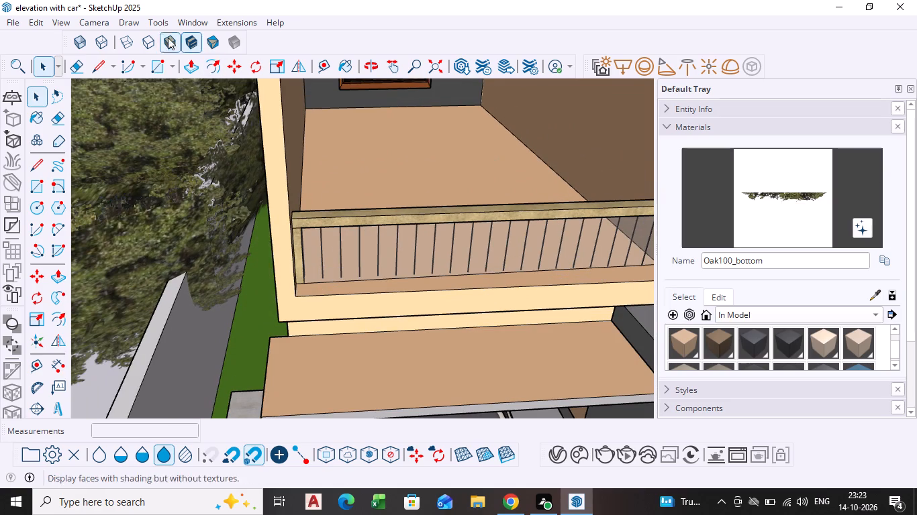
Browse the 3D Warehouse grass models filtered to 1 MB or less for a planting suited to the balcony ledge.
left_click(156, 24)
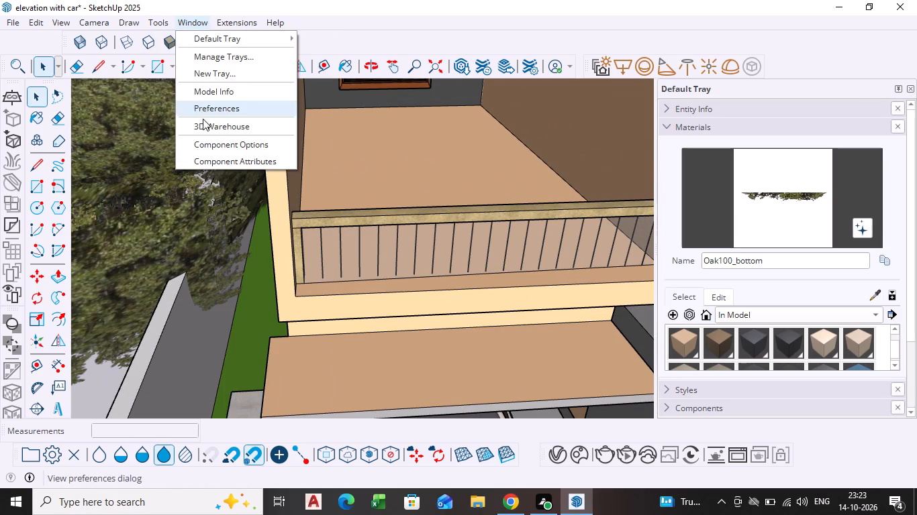
left_click(203, 123)
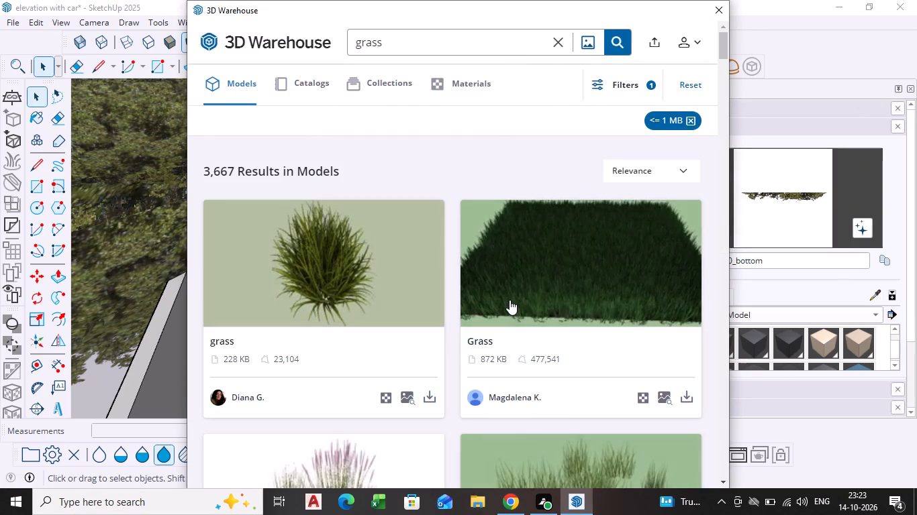
scroll(395, 319, "down", 3)
scroll(552, 302, "down", 6)
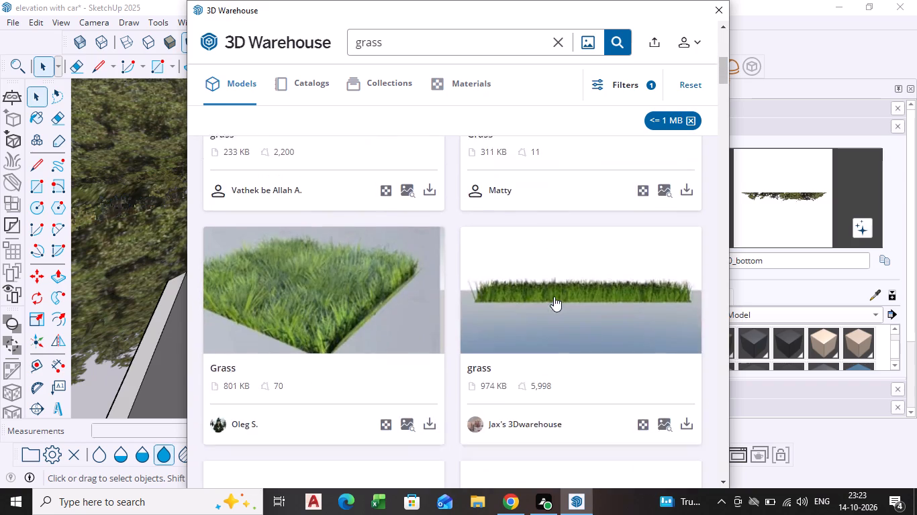
scroll(635, 300, "down", 3)
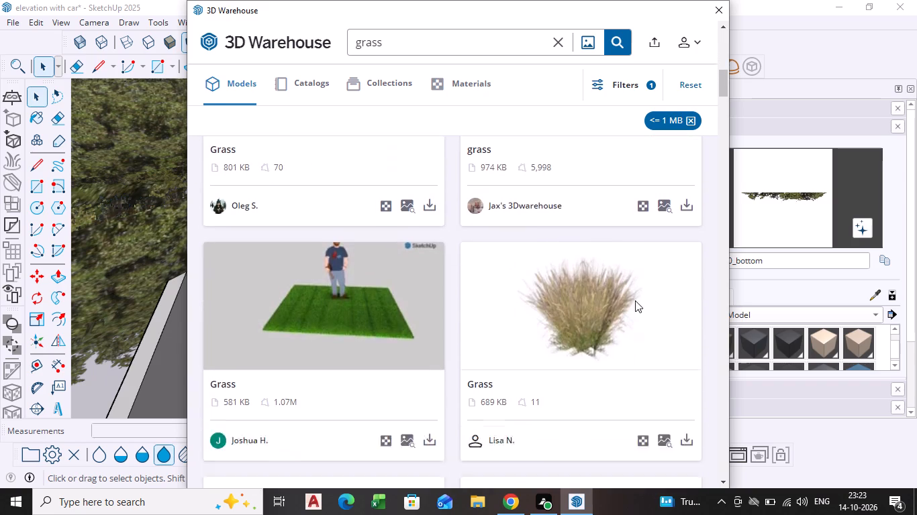
scroll(627, 301, "down", 18)
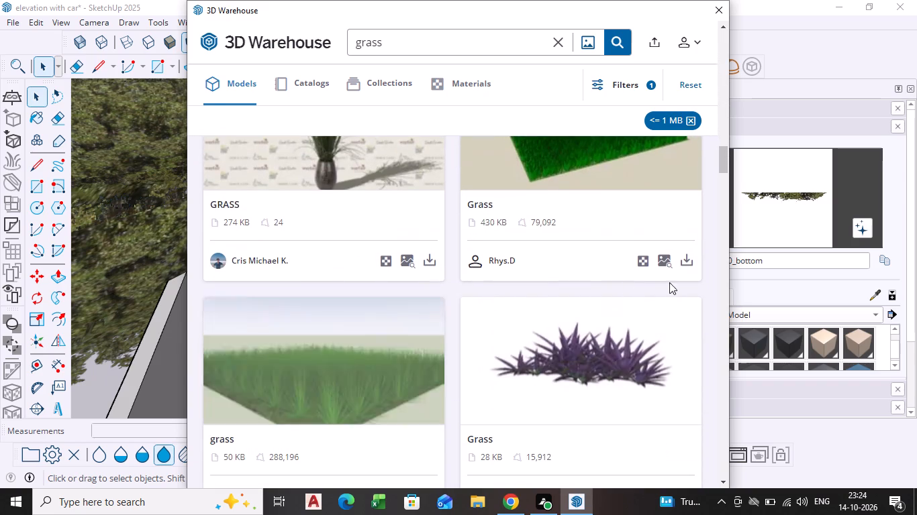
scroll(554, 239, "down", 4)
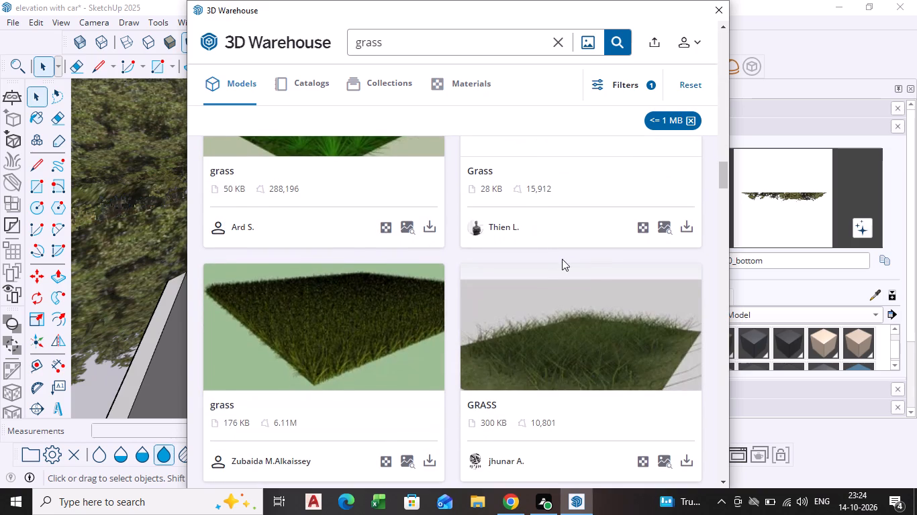
scroll(634, 280, "down", 6)
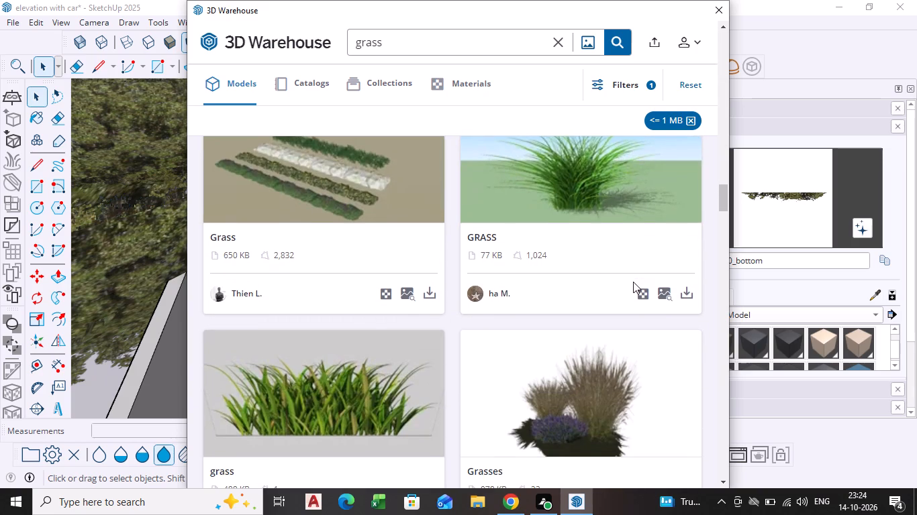
scroll(633, 282, "down", 6)
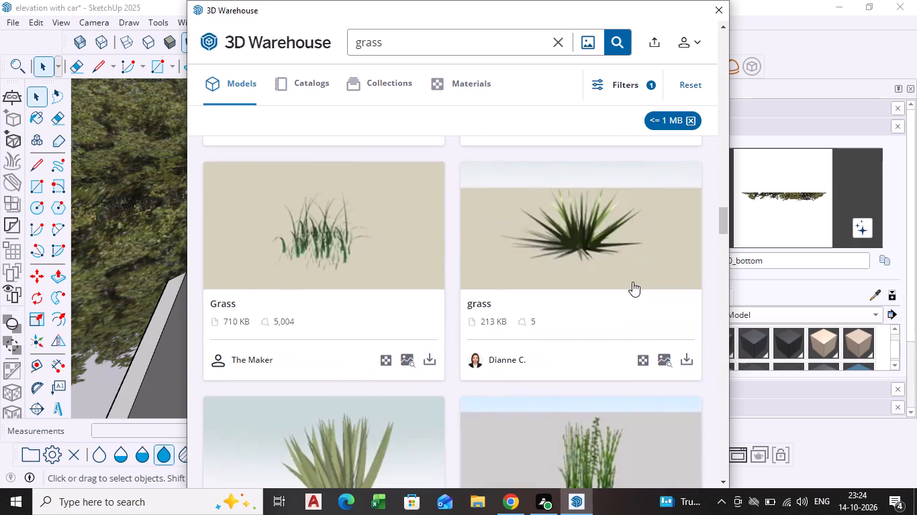
scroll(630, 280, "down", 7)
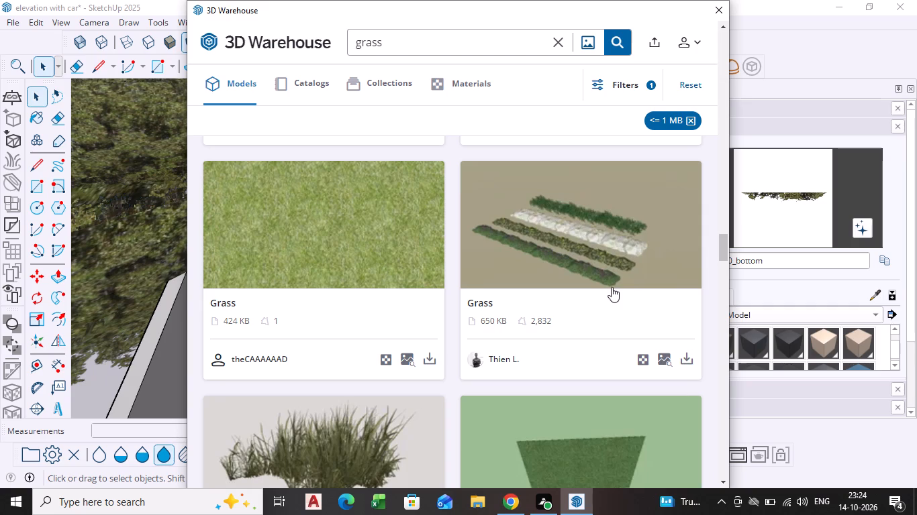
scroll(493, 275, "down", 3)
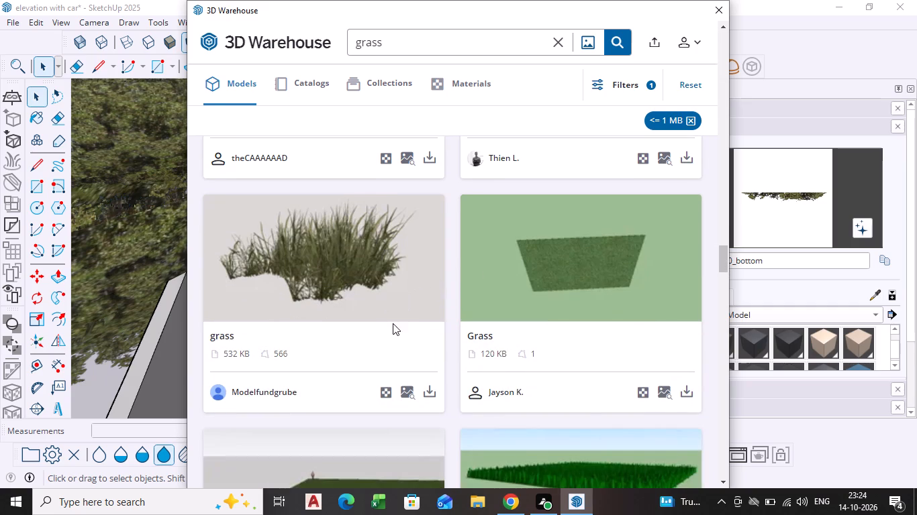
scroll(412, 316, "down", 3)
scroll(549, 304, "down", 4)
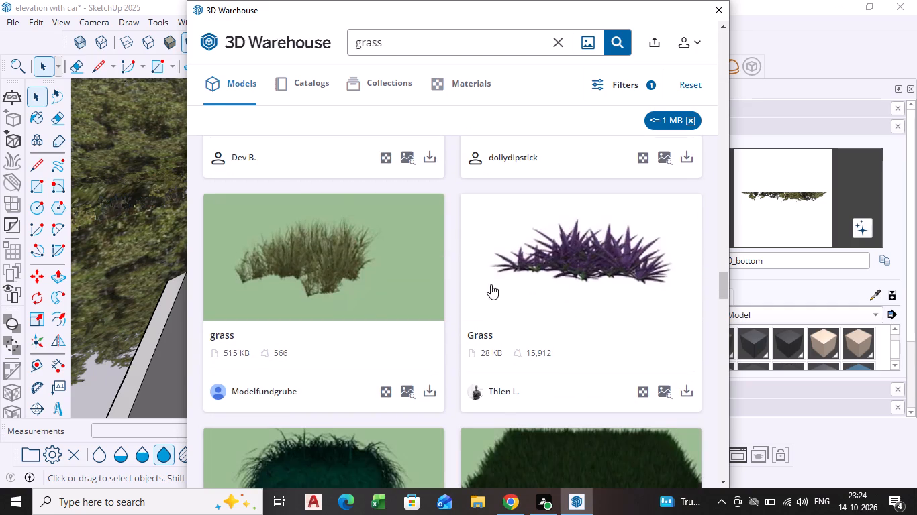
scroll(490, 284, "down", 5)
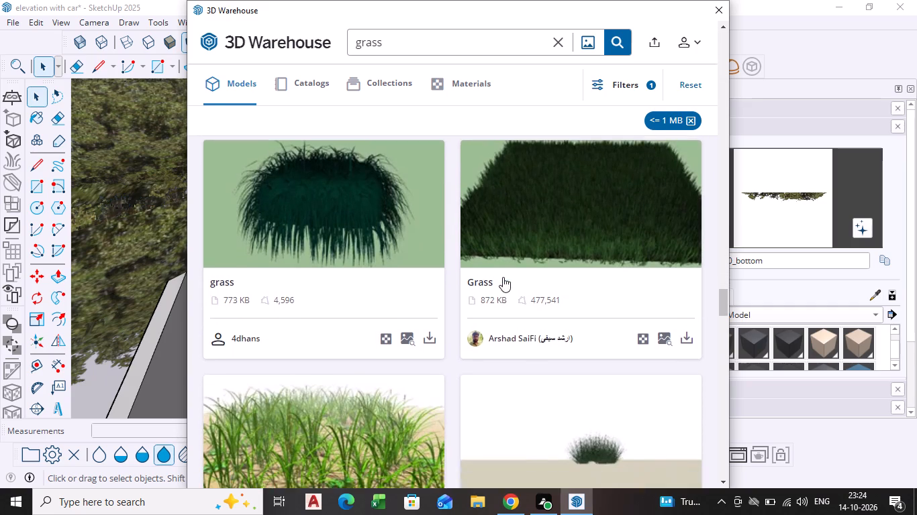
scroll(503, 277, "down", 3)
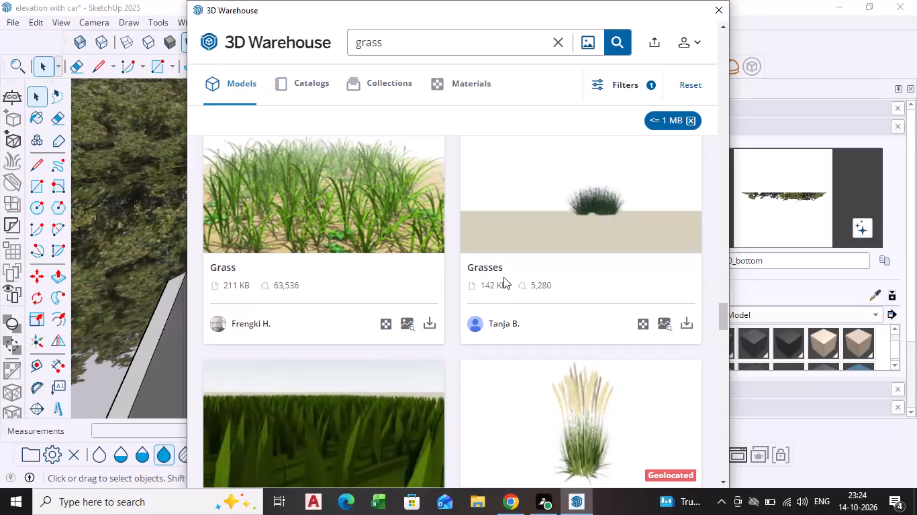
scroll(503, 277, "down", 6)
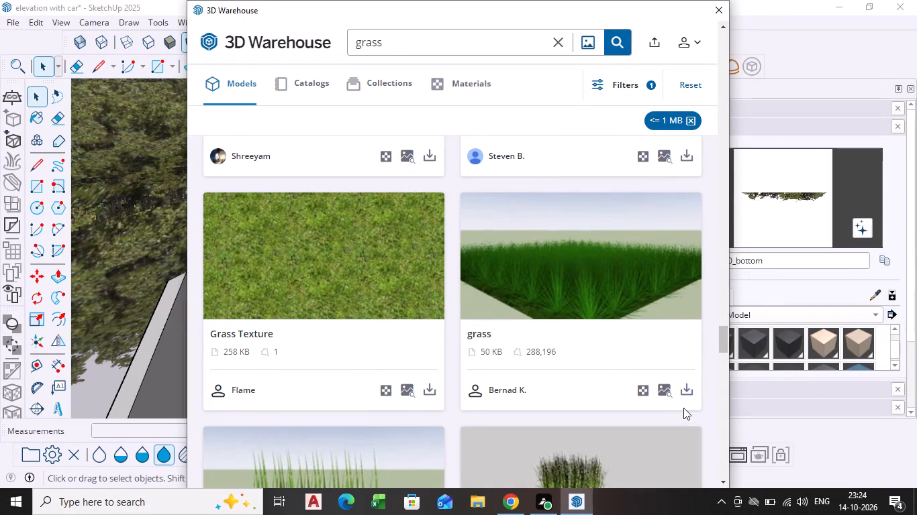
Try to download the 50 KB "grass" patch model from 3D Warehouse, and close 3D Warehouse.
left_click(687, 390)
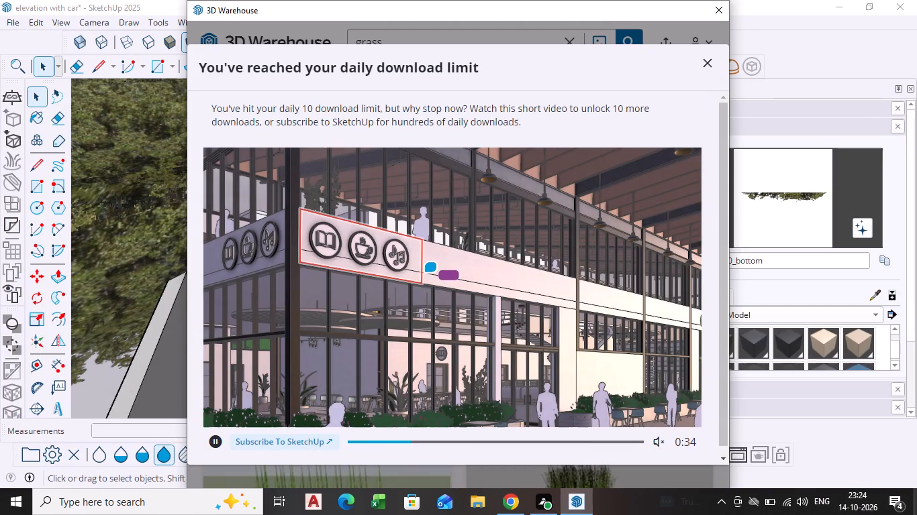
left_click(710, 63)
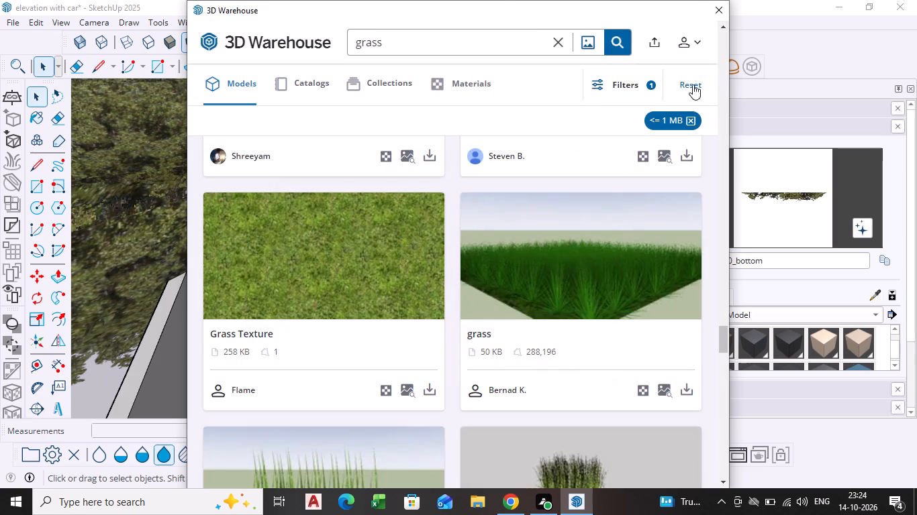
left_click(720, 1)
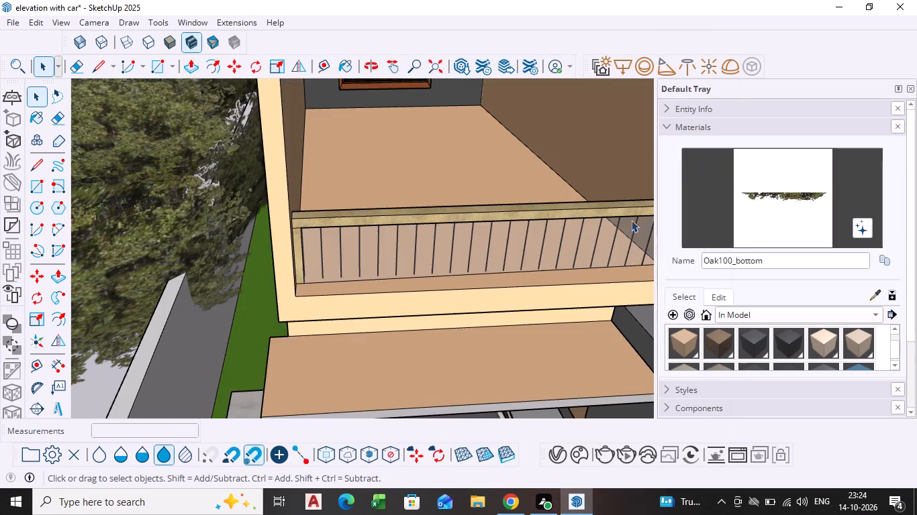
Examine the complete house from the front, checking the balcony, car porch, entrance and surrounding trees.
scroll(530, 289, "down", 8)
middle_click_drag(479, 314, 418, 270)
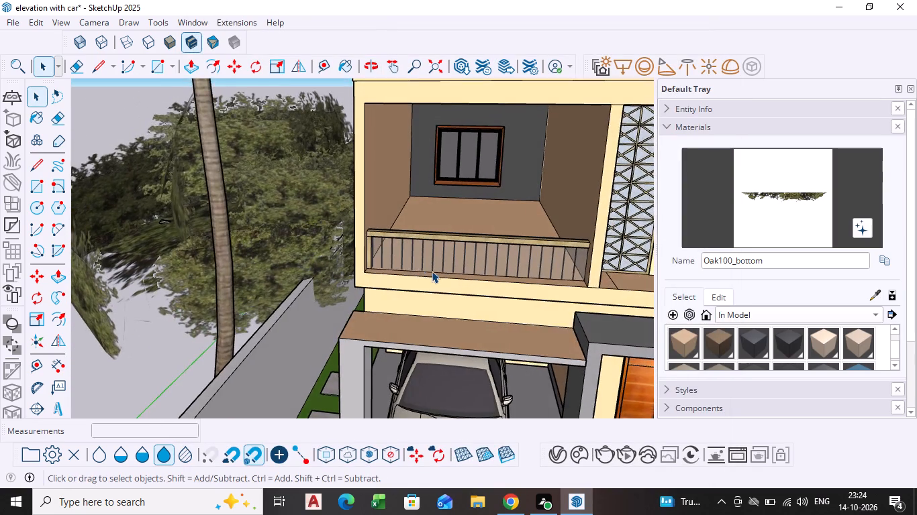
scroll(433, 272, "down", 12)
scroll(462, 331, "down", 3)
middle_click_drag(457, 333, 387, 289)
middle_click_drag(432, 329, 358, 303, "shift")
middle_click_drag(350, 338, 380, 323)
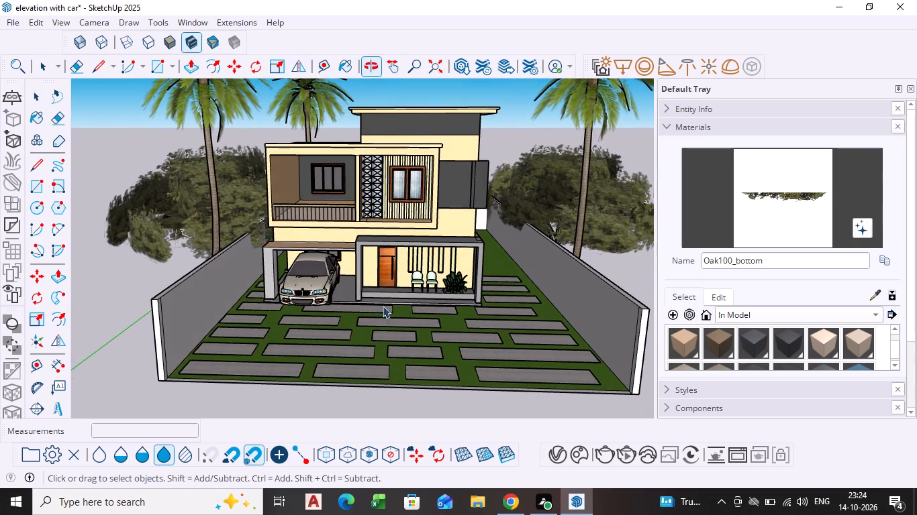
scroll(381, 296, "up", 1)
scroll(350, 284, "down", 1)
middle_click_drag(350, 284, 352, 332, "shift")
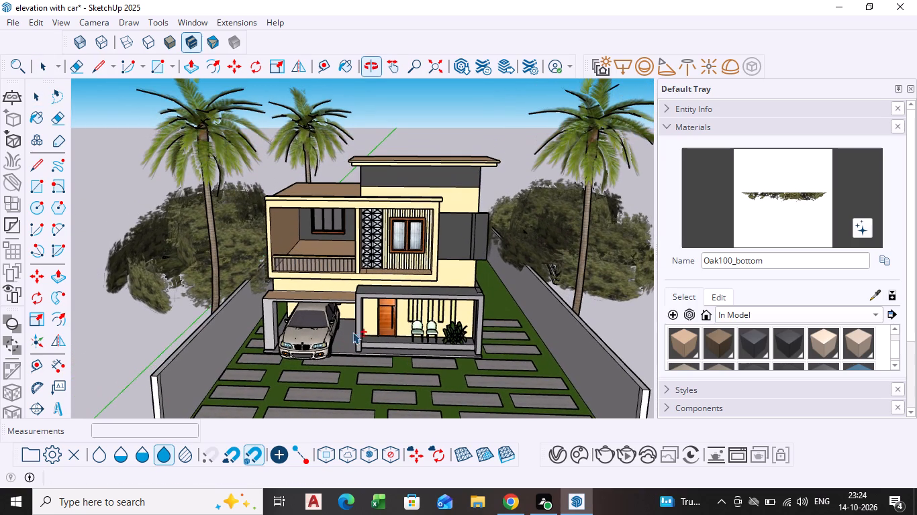
middle_click_drag(360, 323, 358, 291)
scroll(357, 292, "up", 2)
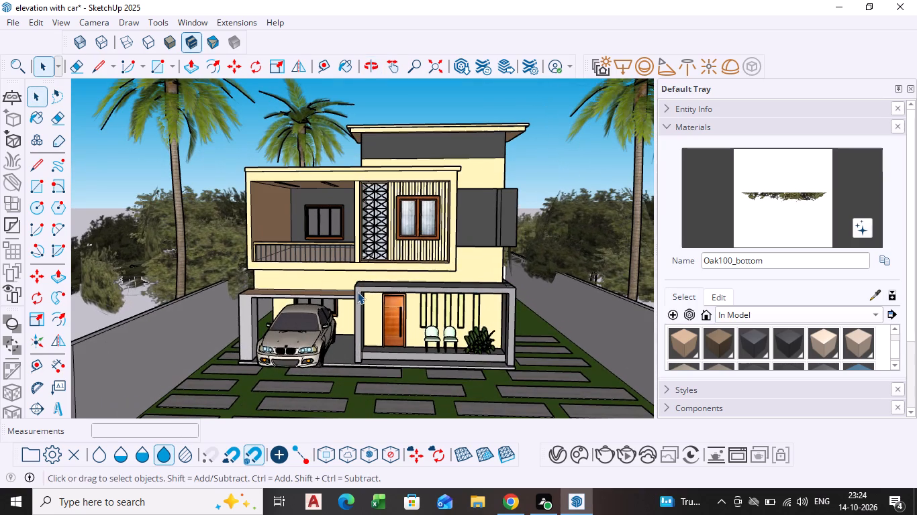
scroll(342, 319, "up", 1)
middle_click_drag(342, 319, 350, 322)
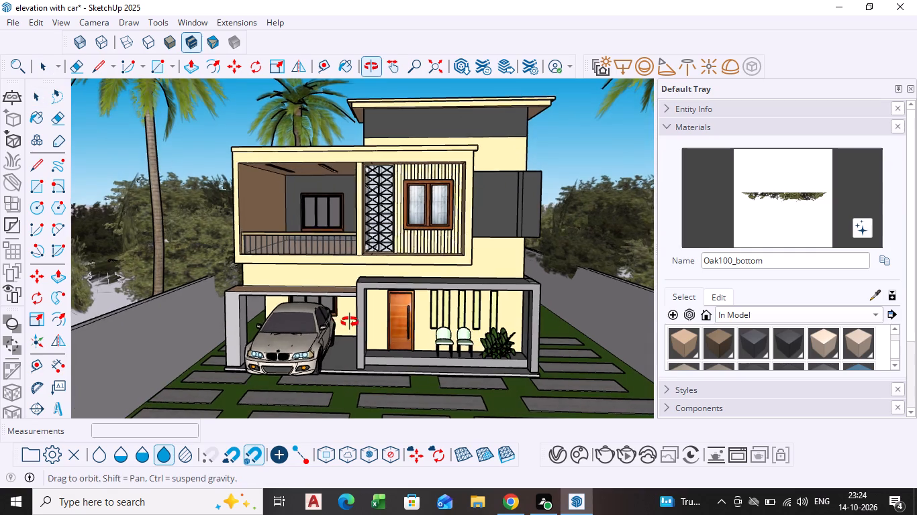
middle_click_drag(350, 322, 370, 317)
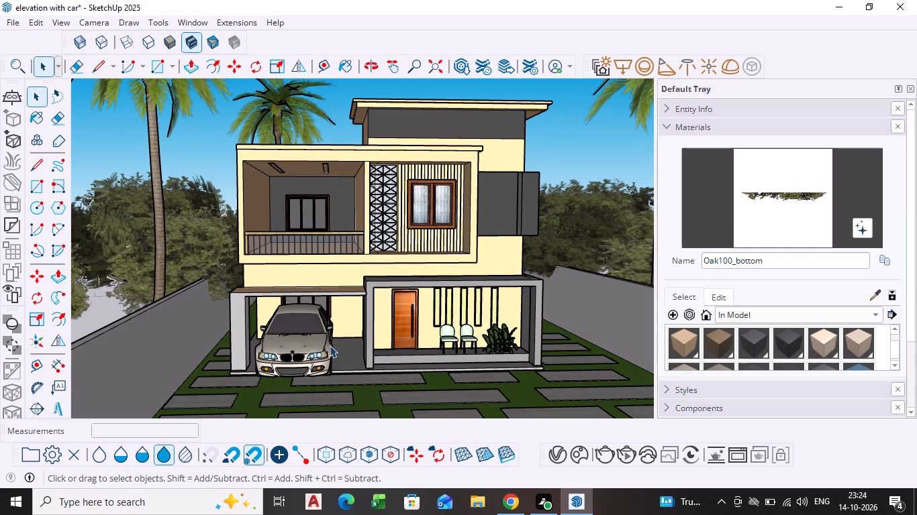
scroll(343, 312, "down", 1)
middle_click_drag(343, 312, 343, 347, "shift")
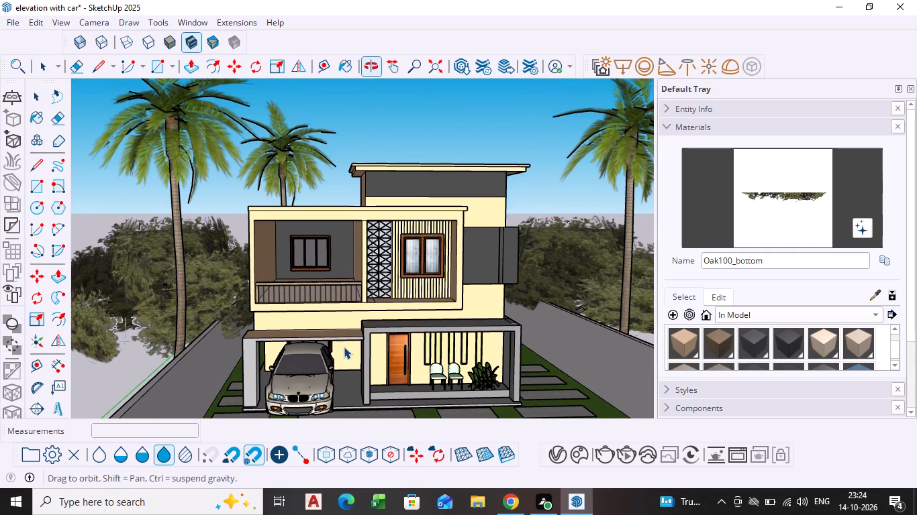
middle_click_drag(345, 347, 336, 323)
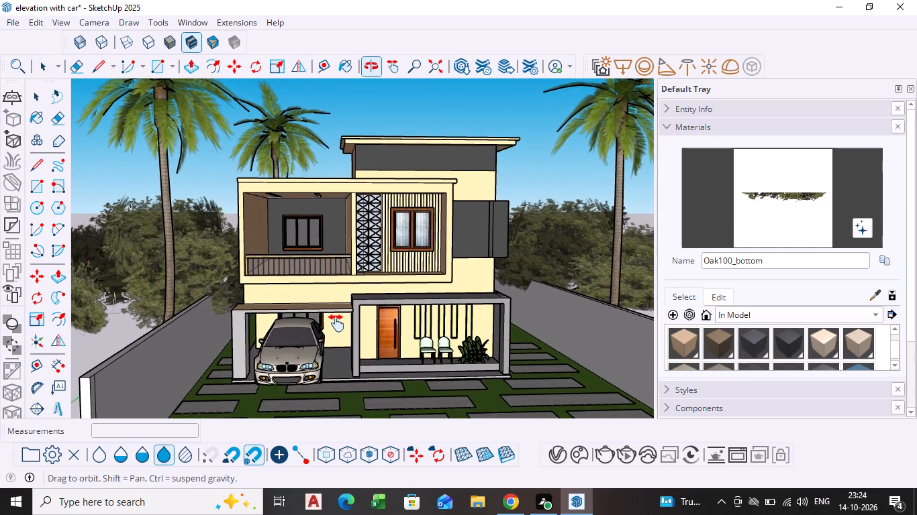
middle_click_drag(336, 323, 336, 316)
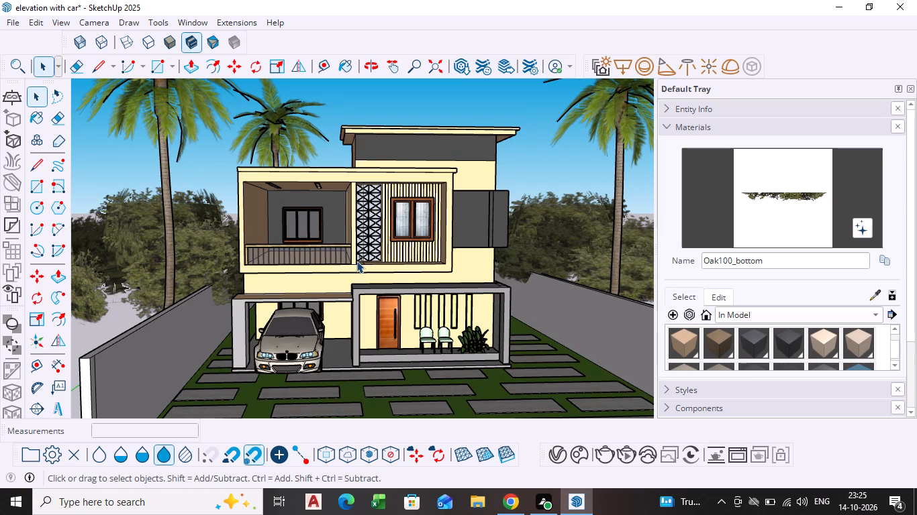
middle_click_drag(332, 270, 334, 292, "shift")
scroll(334, 292, "down", 1)
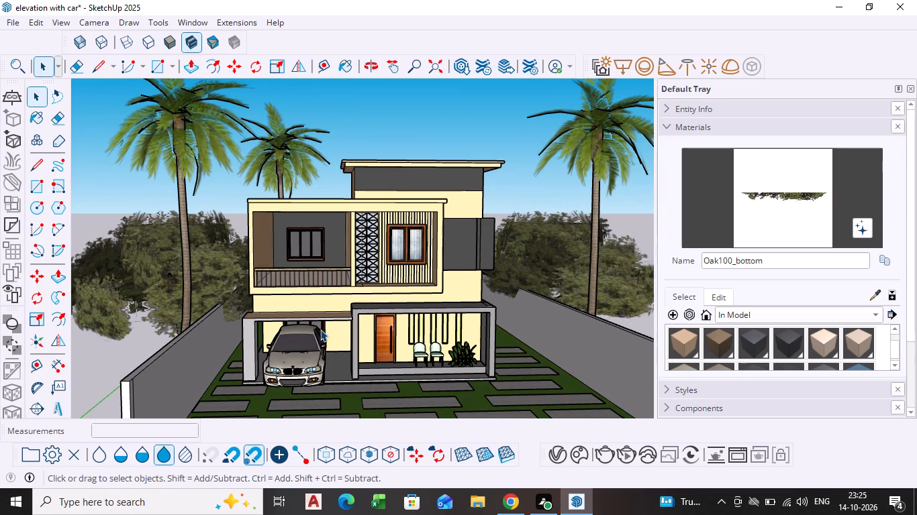
scroll(331, 362, "up", 1)
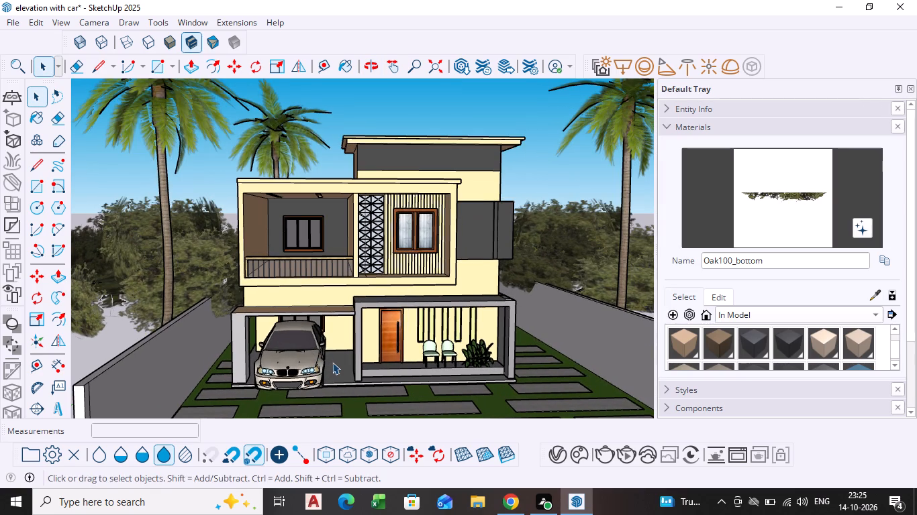
middle_click_drag(356, 369, 318, 373)
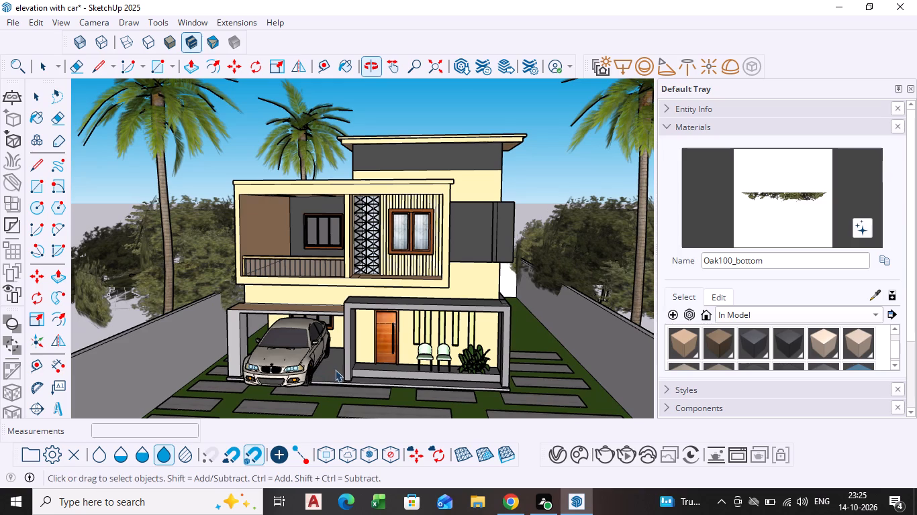
scroll(367, 374, "down", 2)
middle_click_drag(364, 372, 356, 374)
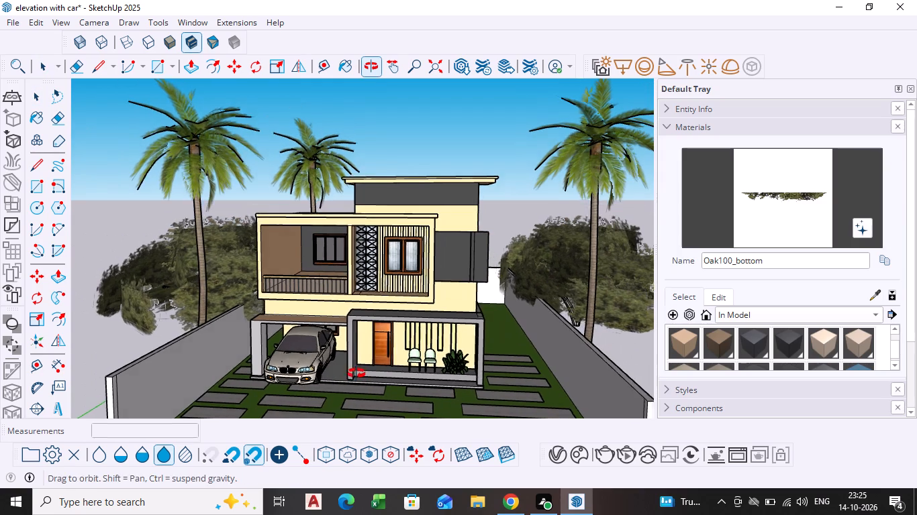
middle_click_drag(356, 374, 354, 372)
scroll(354, 372, "up", 2)
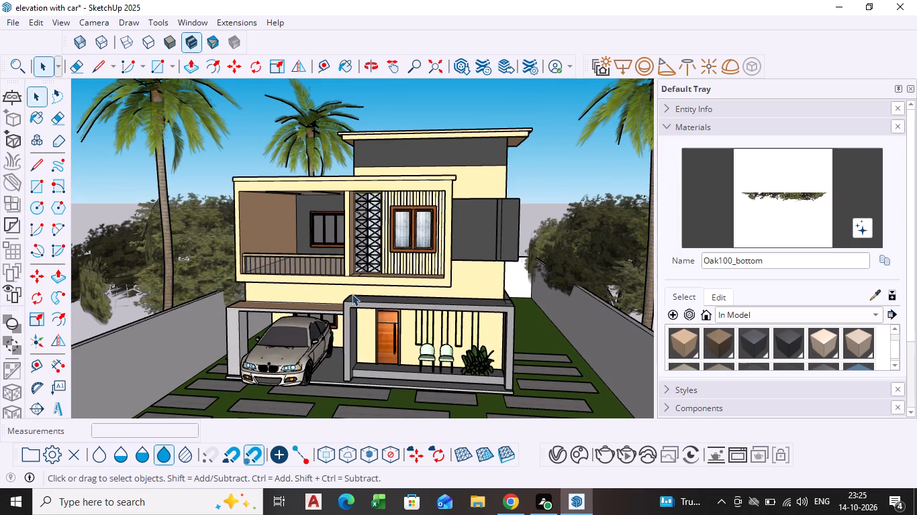
middle_click_drag(343, 284, 336, 285, "shift")
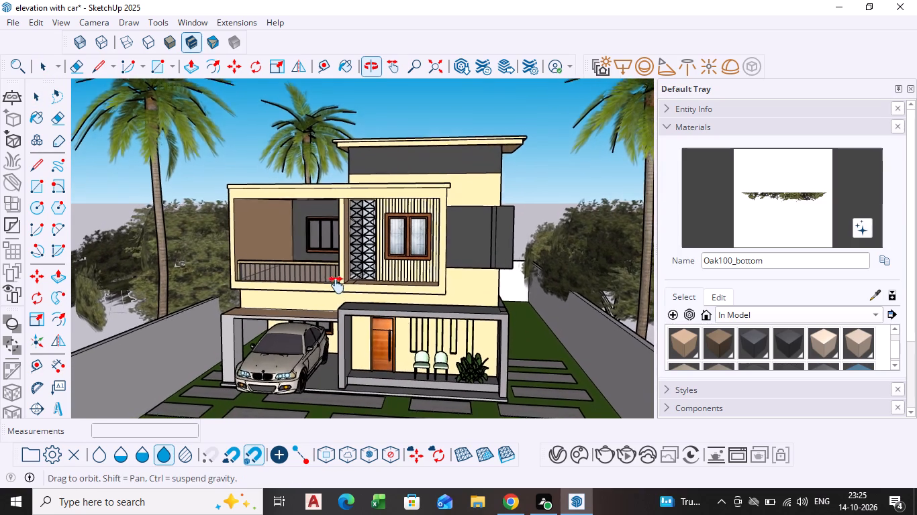
middle_click_drag(336, 285, 344, 258, "shift")
middle_click_drag(342, 339, 363, 331)
scroll(348, 336, "down", 1)
scroll(346, 345, "up", 2)
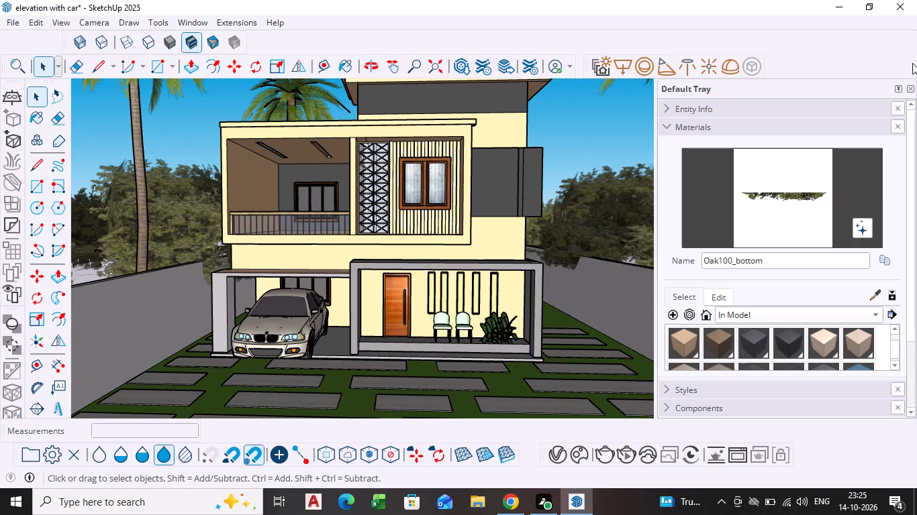
Close the Default Tray to widen the modelling area around the front elevation.
left_click(912, 94)
left_click(912, 89)
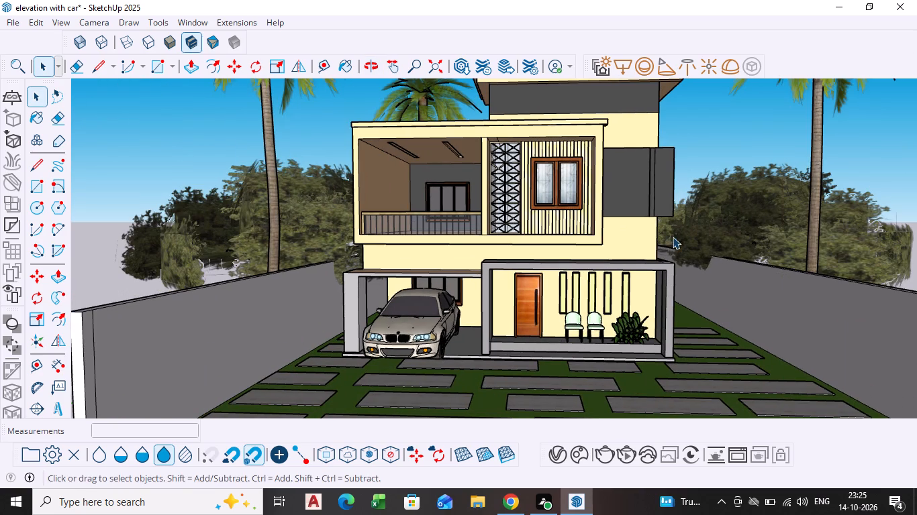
scroll(637, 246, "down", 3)
middle_click_drag(597, 278, 540, 308, "shift")
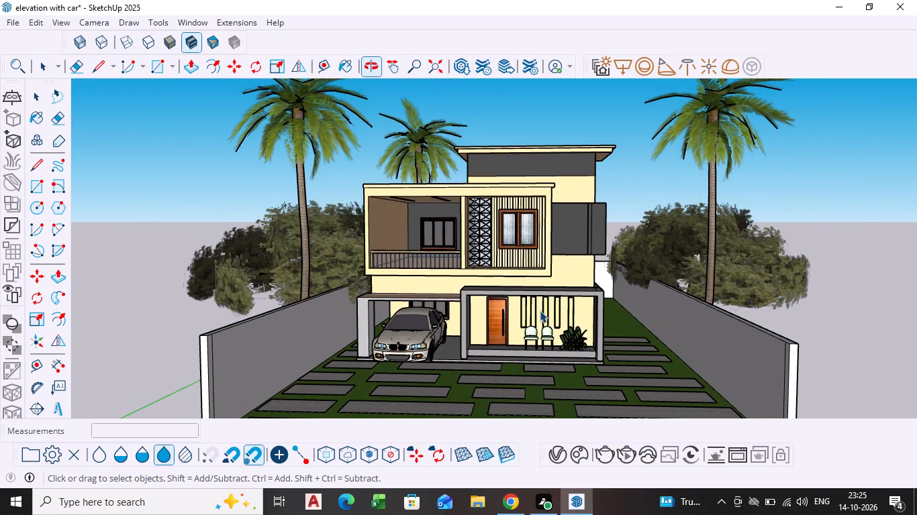
Frame the house from a slightly raised front viewpoint, keeping the palms, boundary walls and paved yard in view.
middle_click_drag(536, 354, 534, 337)
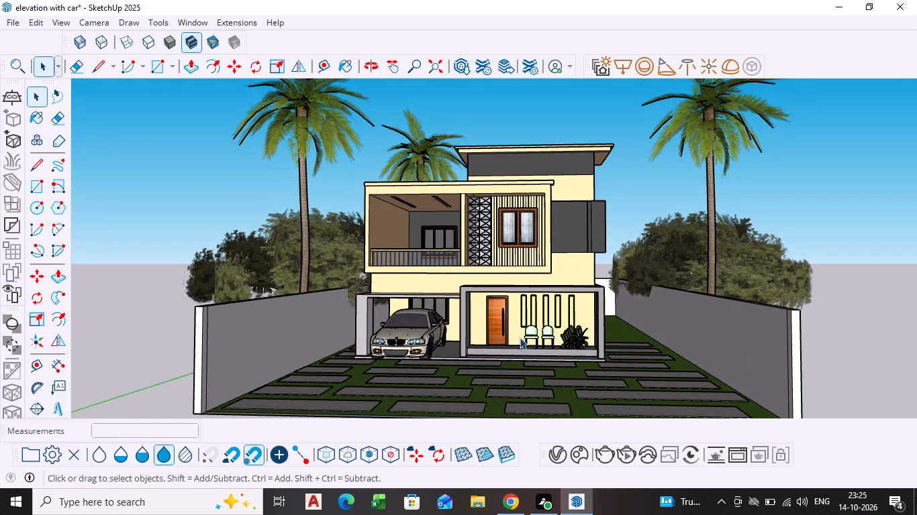
middle_click_drag(520, 305, 521, 321)
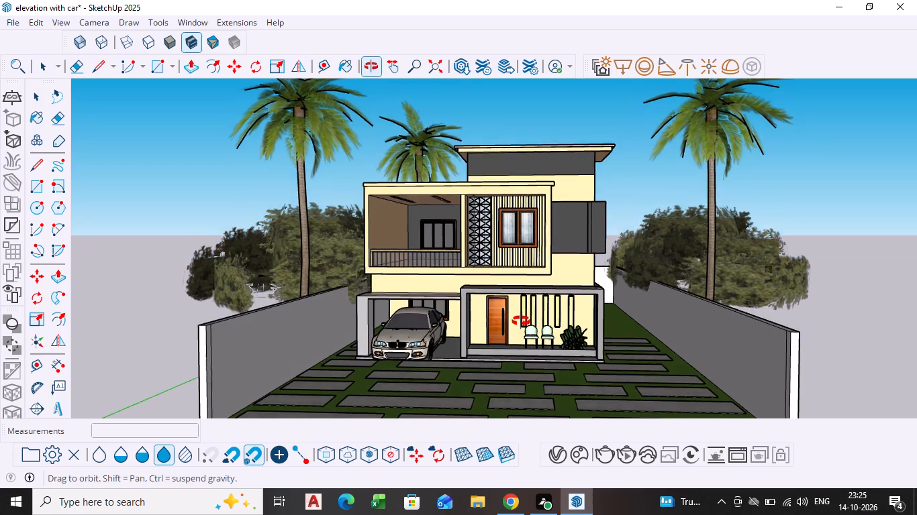
middle_click_drag(521, 321, 524, 335)
scroll(522, 328, "down", 1)
scroll(526, 334, "up", 3)
scroll(525, 333, "down", 2)
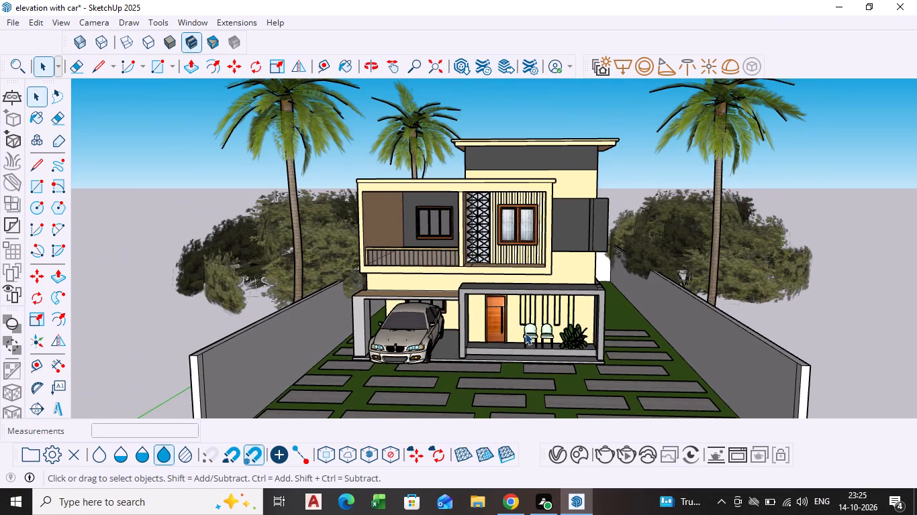
middle_click_drag(524, 332, 524, 343)
middle_click_drag(524, 343, 545, 334)
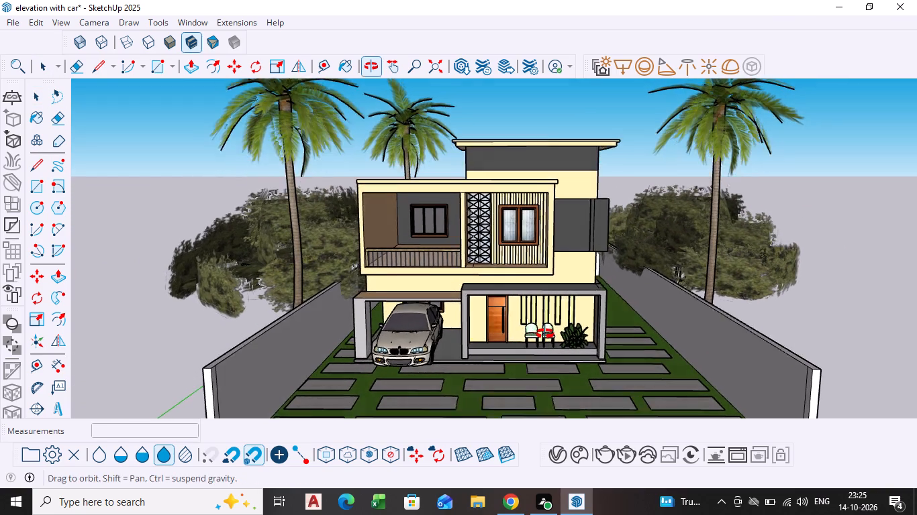
middle_click_drag(545, 334, 550, 334)
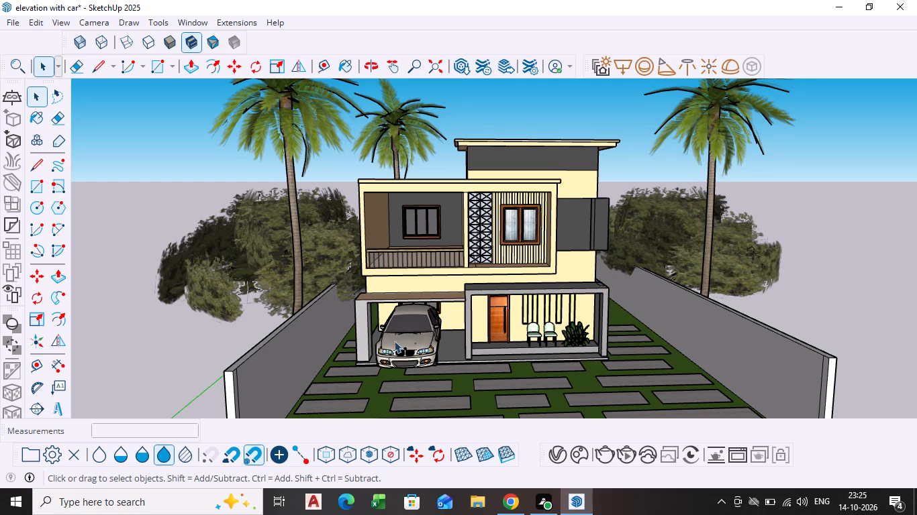
Open the V-Ray Asset Editor and start a V-Ray render of the framed front view.
left_click(560, 453)
left_click(602, 457)
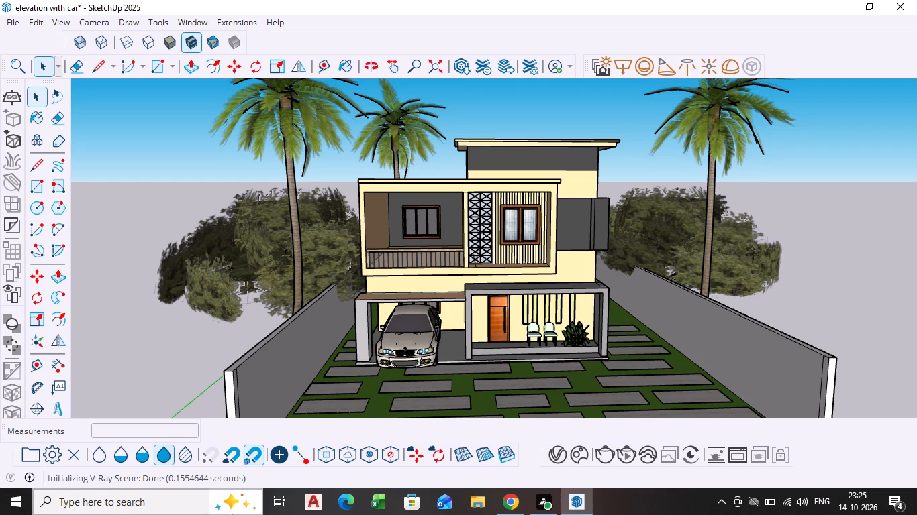
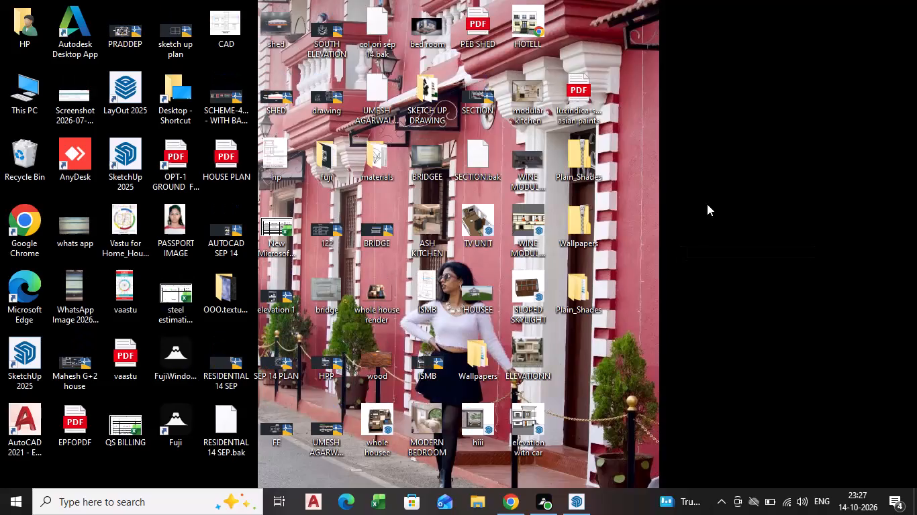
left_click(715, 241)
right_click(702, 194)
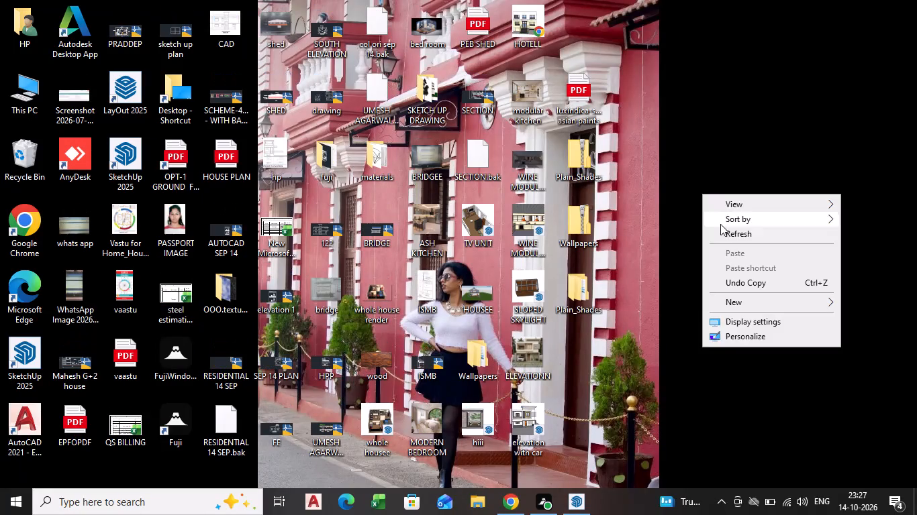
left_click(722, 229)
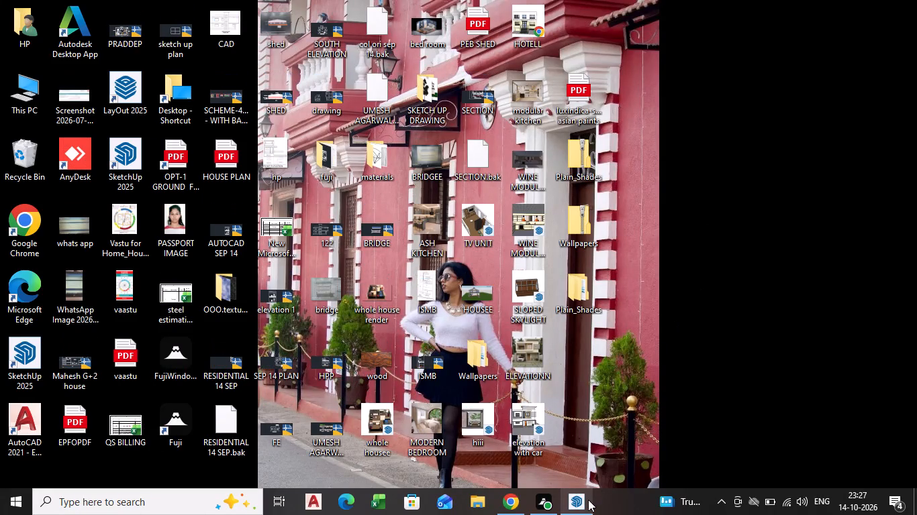
Switch to the SketchUp window containing the "elevation with car" house model.
left_click(569, 448)
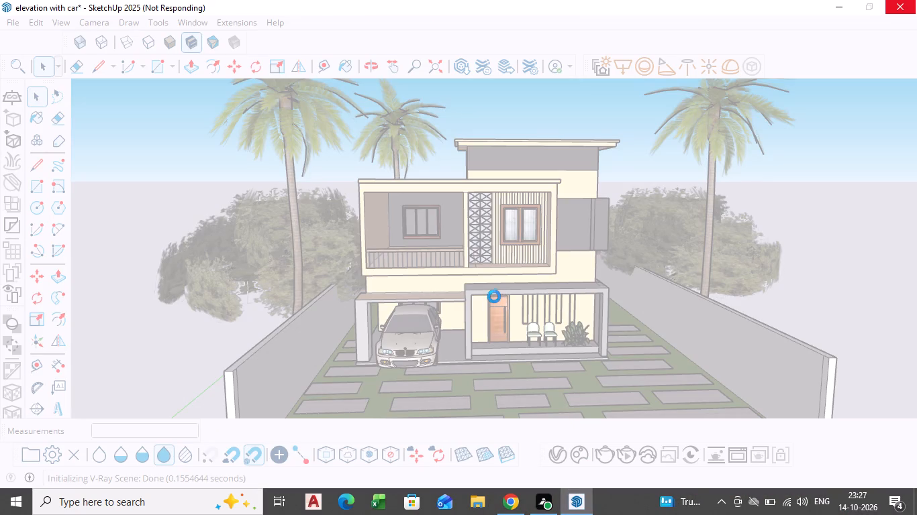
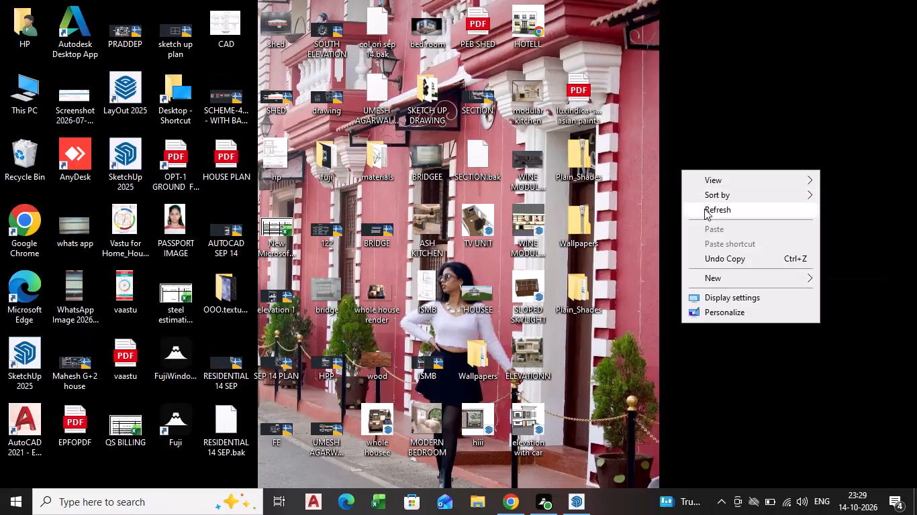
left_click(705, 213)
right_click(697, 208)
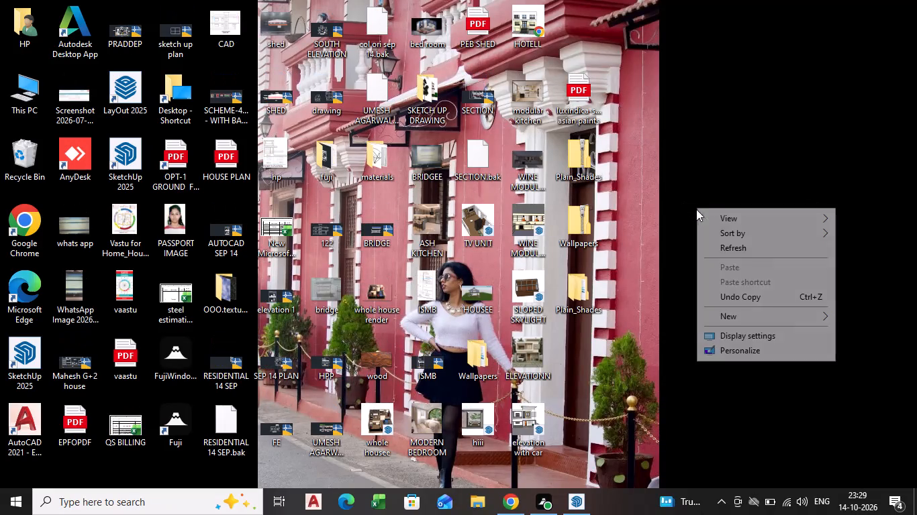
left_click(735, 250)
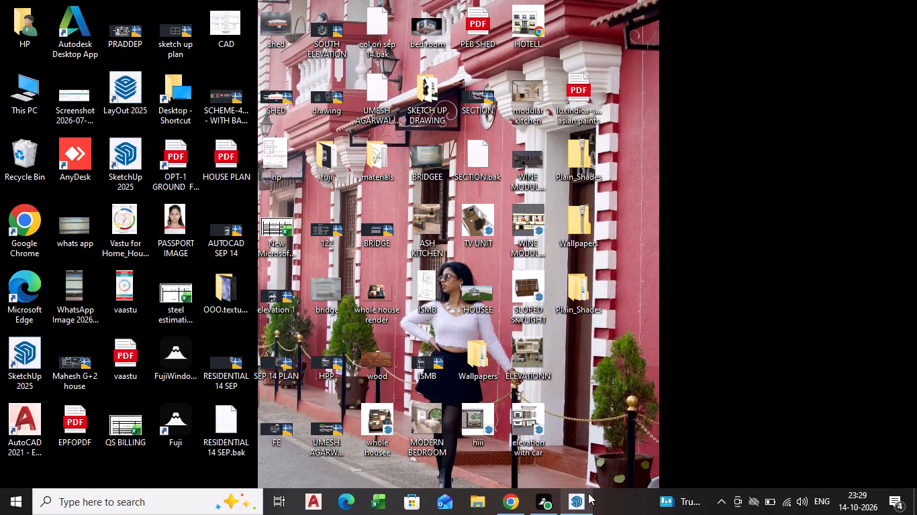
Switch from the desktop back to the SketchUp window with the "elevation with car" house model.
left_click(577, 453)
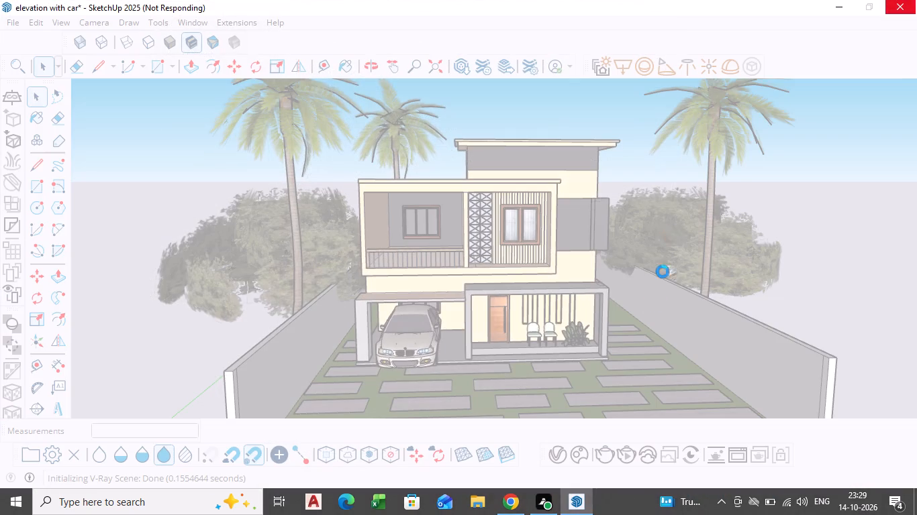
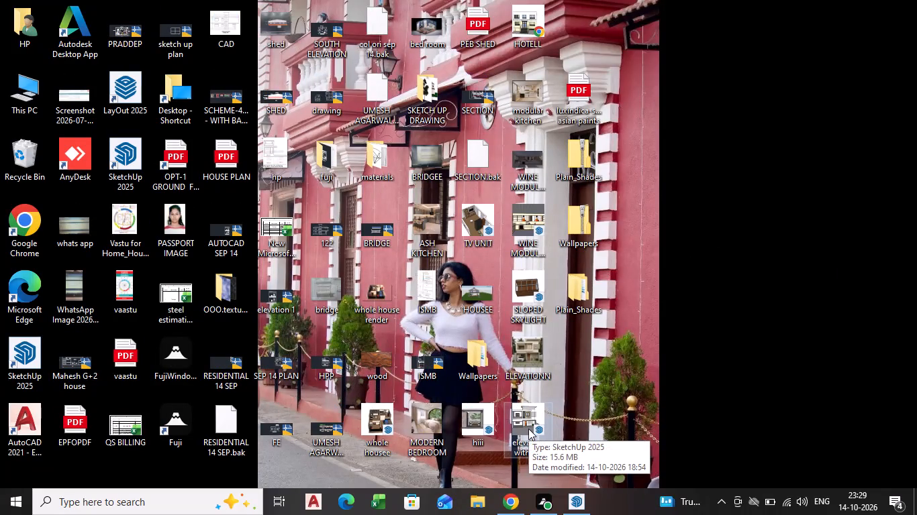
Bring the open SketchUp window with the "elevation with car" house model back in front of the desktop.
left_click(566, 501)
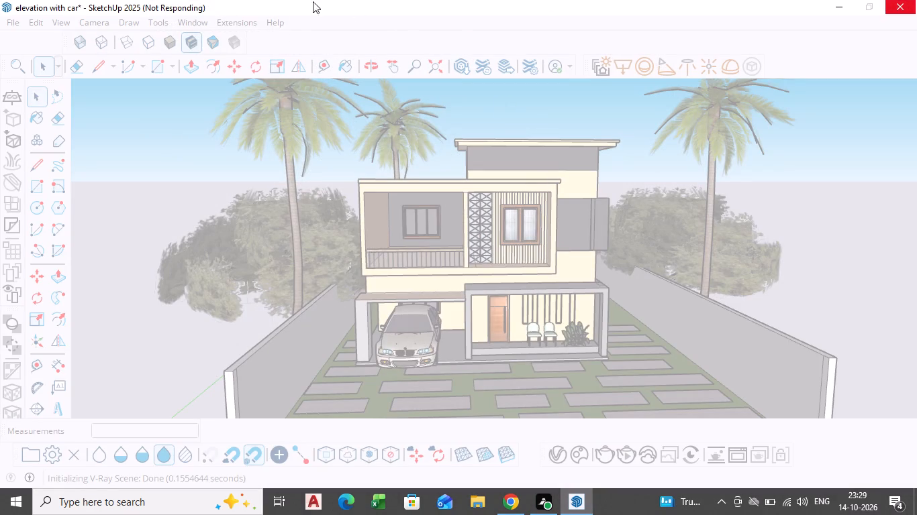
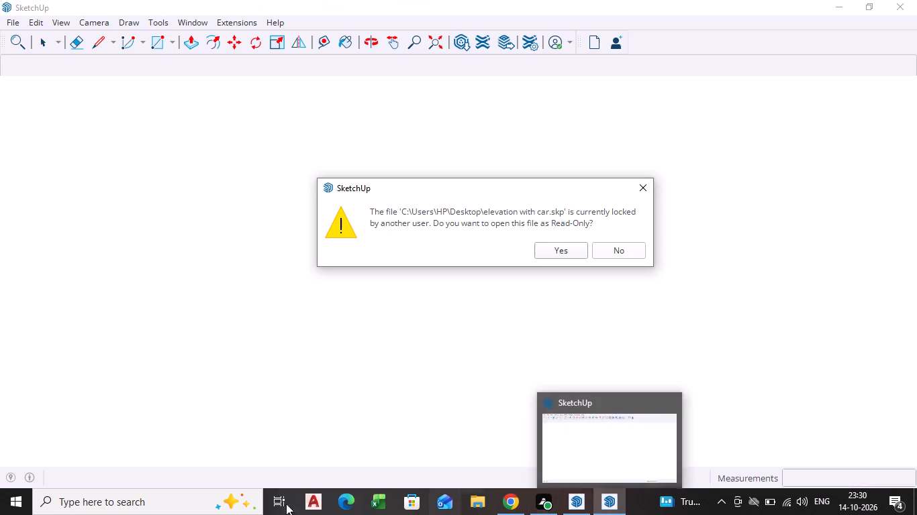
Open the locked "elevation with car.skp" file as a read-only copy in the second SketchUp window.
left_click(564, 252)
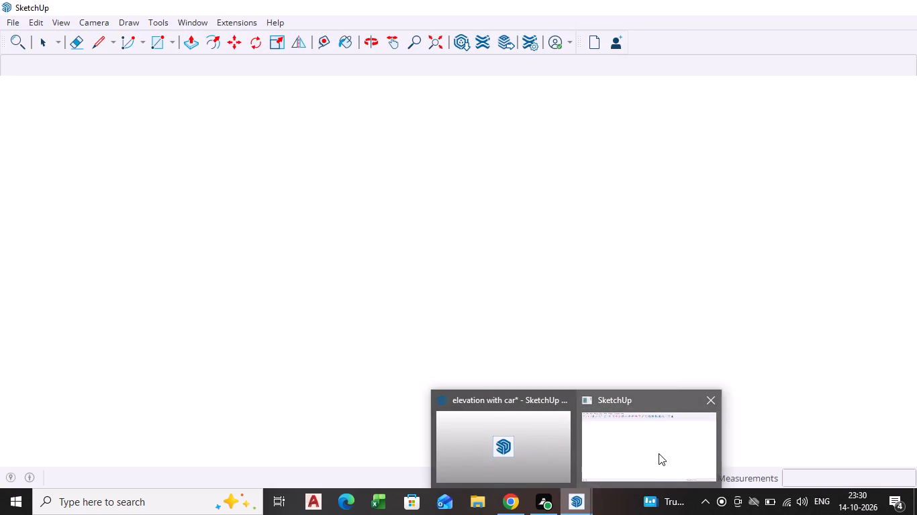
left_click(659, 453)
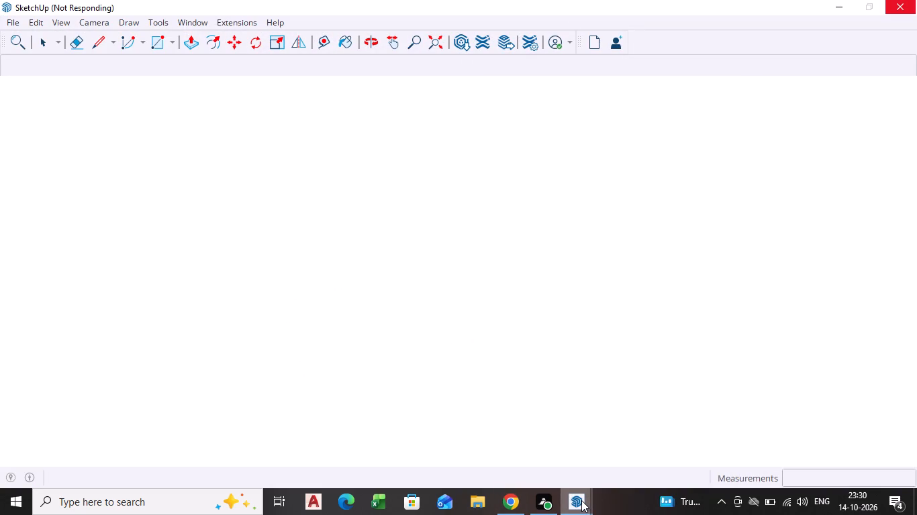
left_click(505, 442)
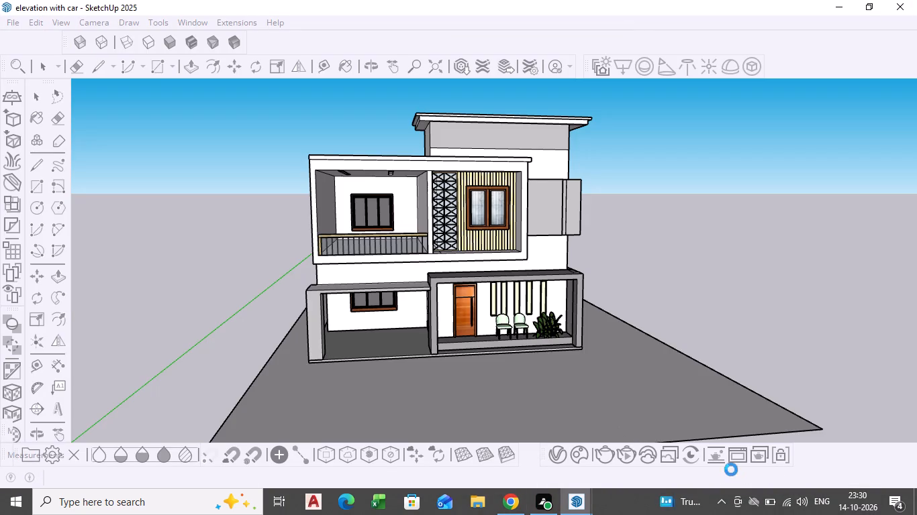
Compare the house in the read-only copy with the unsaved "elevation with car" model containing the palms, car and paving.
scroll(526, 339, "down", 3)
scroll(407, 310, "up", 4)
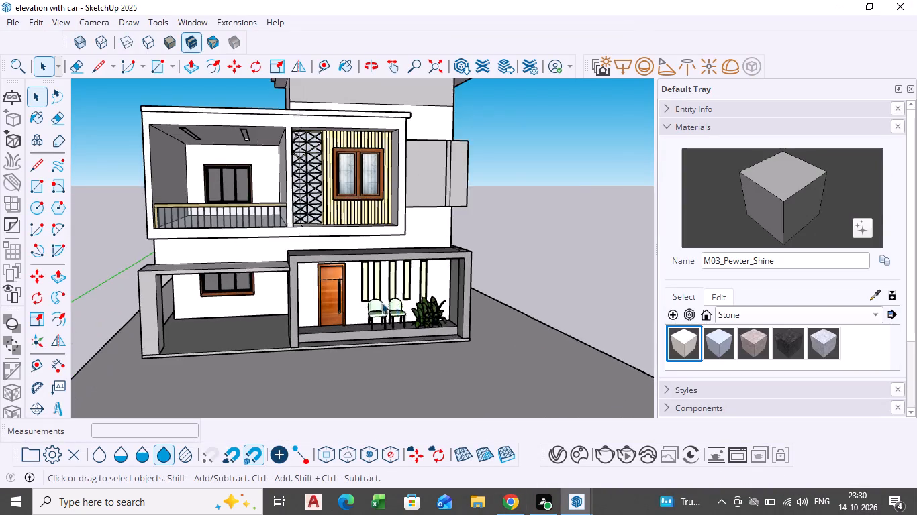
scroll(352, 298, "up", 4)
scroll(349, 296, "down", 8)
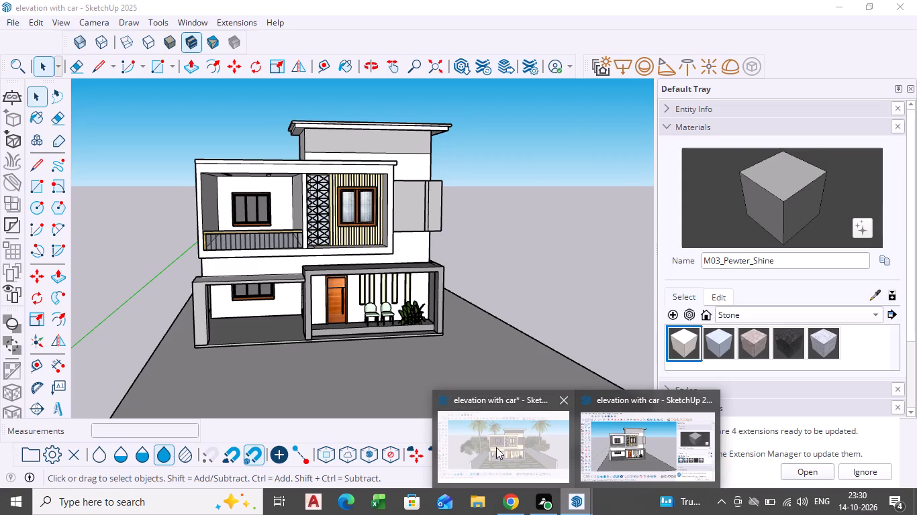
left_click(487, 444)
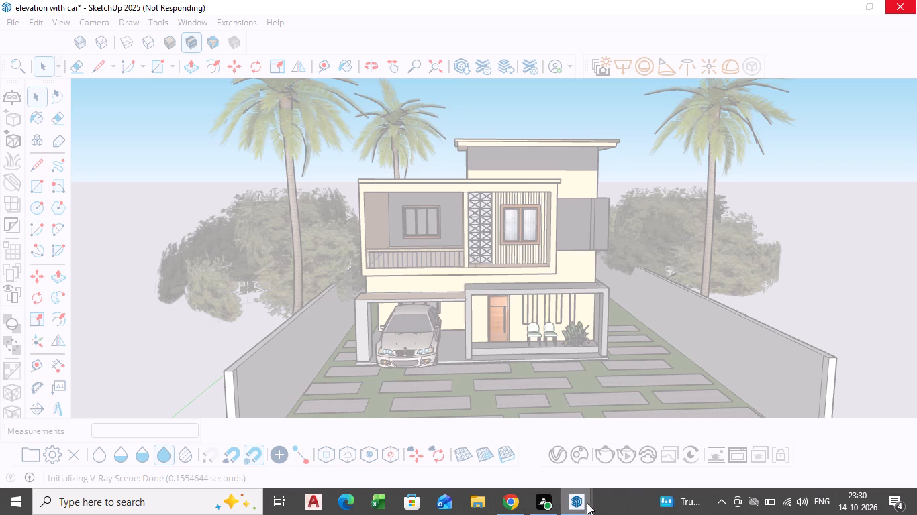
left_click(675, 446)
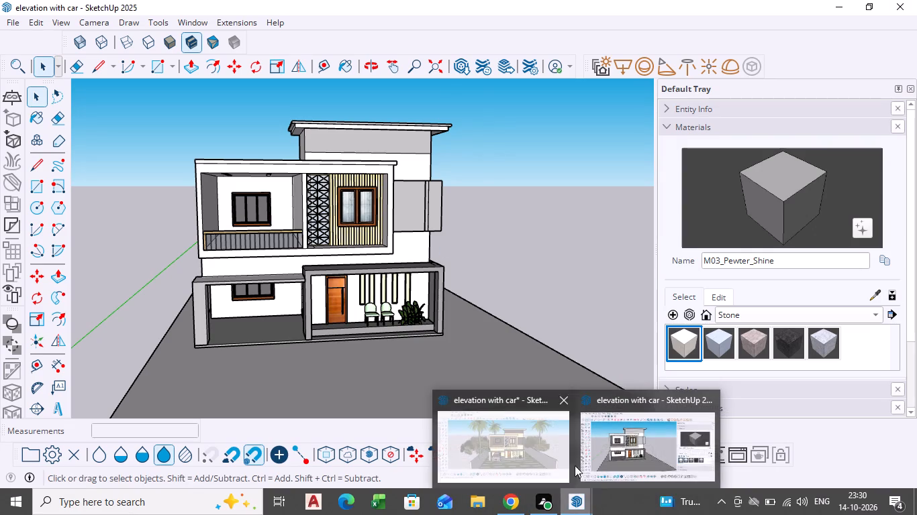
left_click(541, 419)
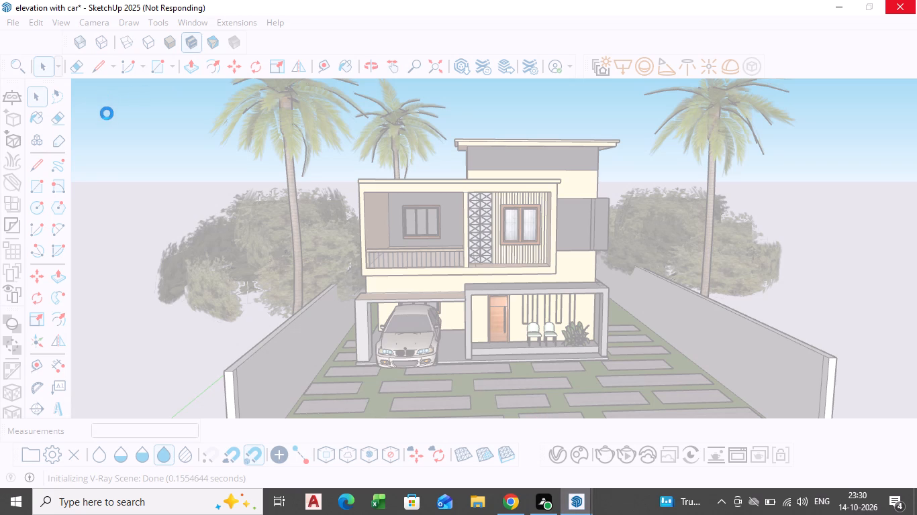
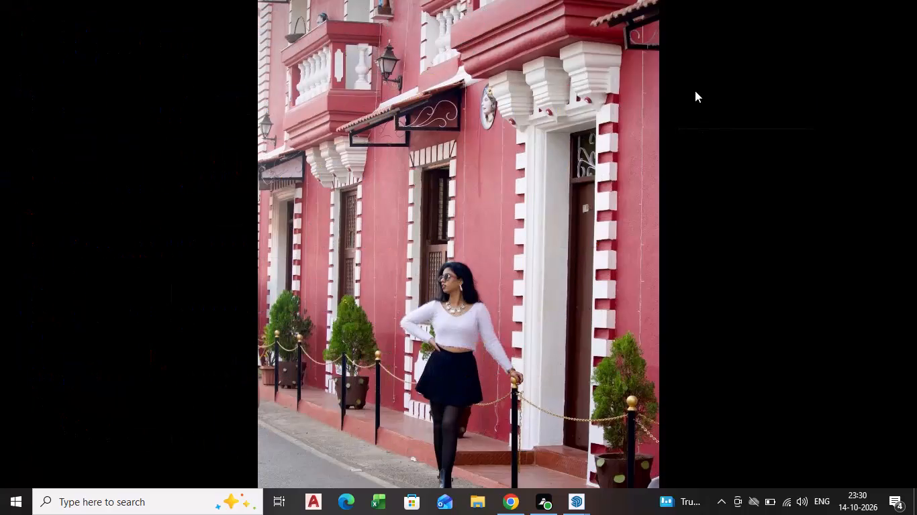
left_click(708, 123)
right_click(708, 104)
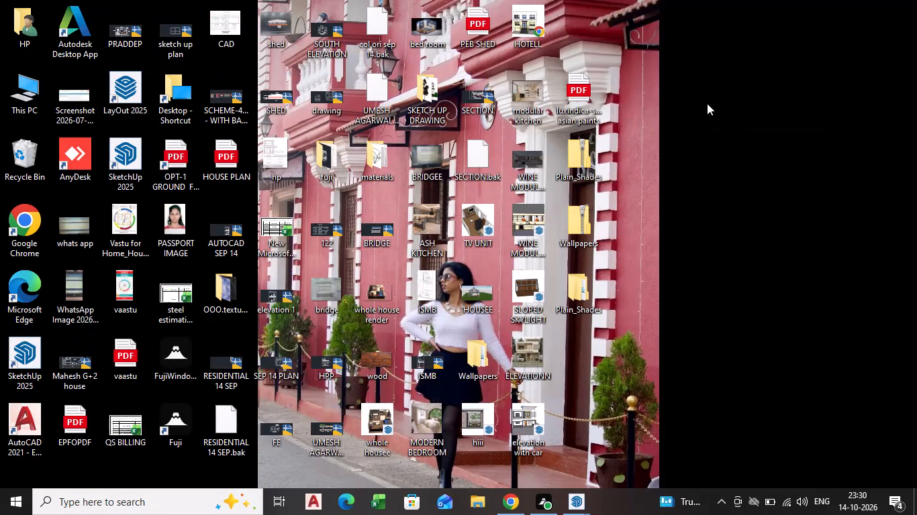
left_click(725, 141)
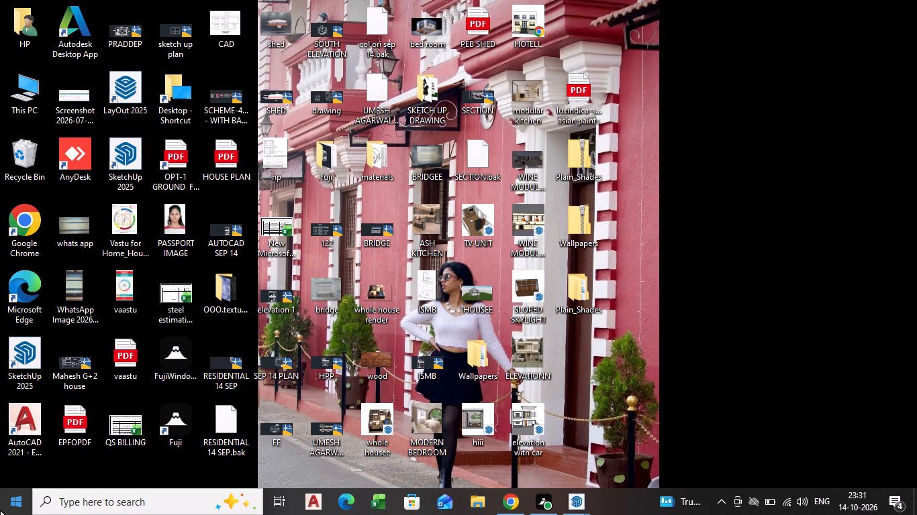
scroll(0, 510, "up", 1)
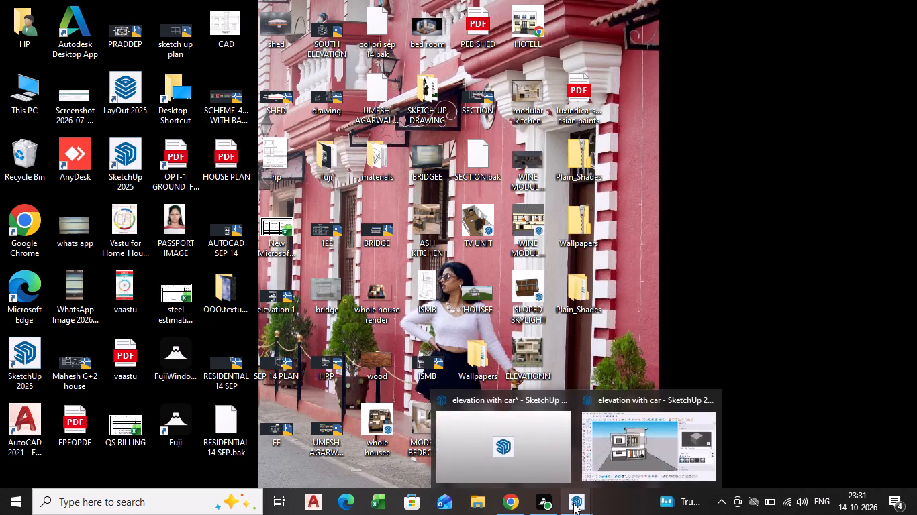
Check the unsaved landscaped model's window, and examine the front of the house in the read-only copy.
left_click(519, 449)
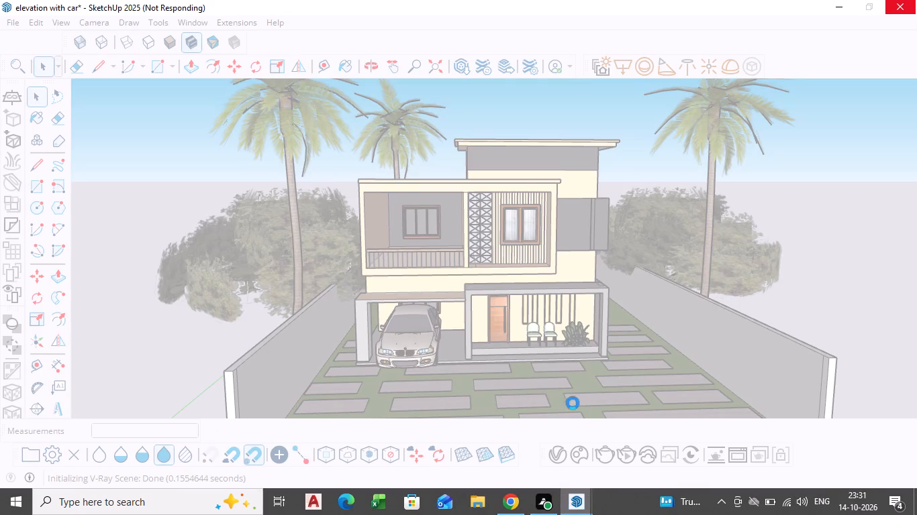
left_click(630, 459)
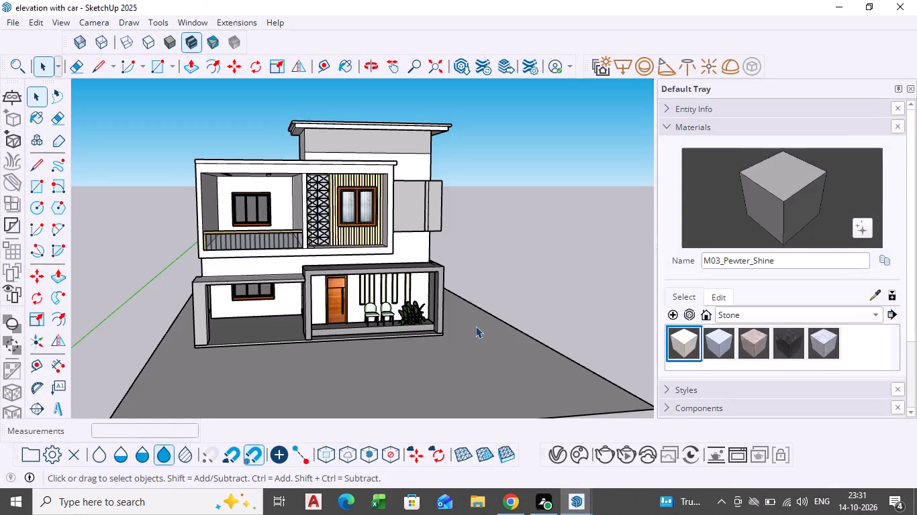
scroll(444, 274, "down", 3)
scroll(371, 268, "up", 9)
scroll(311, 272, "up", 5)
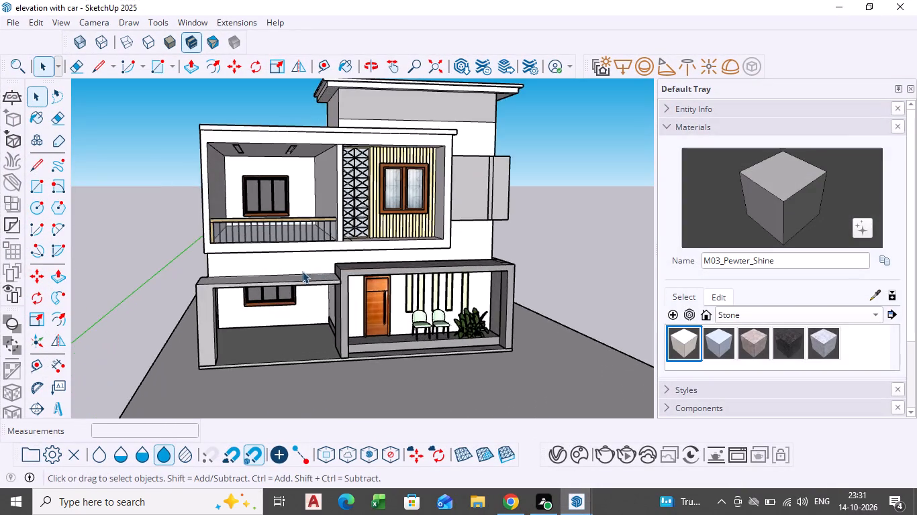
scroll(283, 288, "up", 1)
middle_click_drag(281, 288, 291, 247)
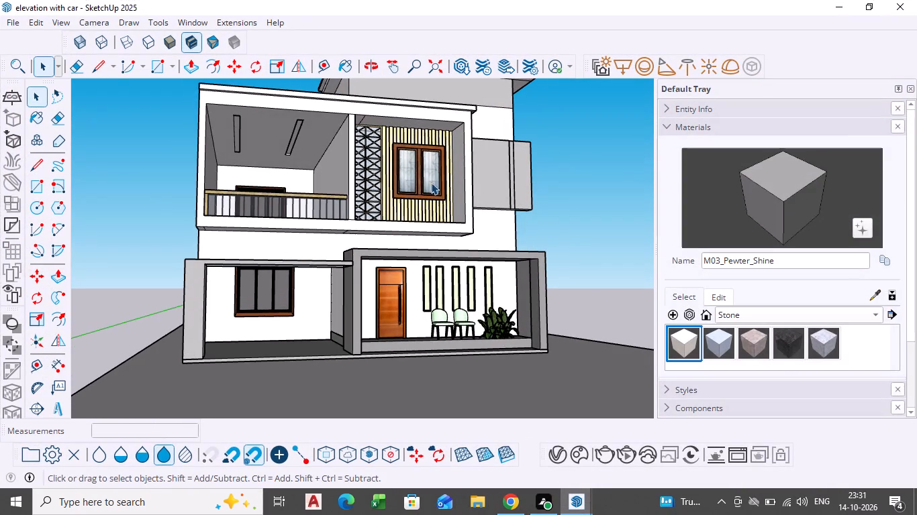
Display the In Model materials collection for the read-only house and look over its materials.
left_click(769, 314)
left_click(769, 162)
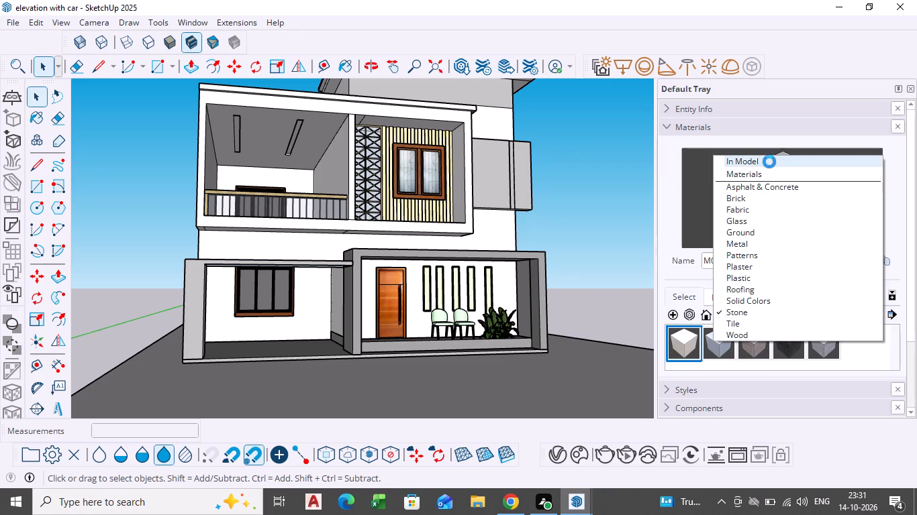
scroll(743, 337, "down", 2)
scroll(744, 339, "up", 5)
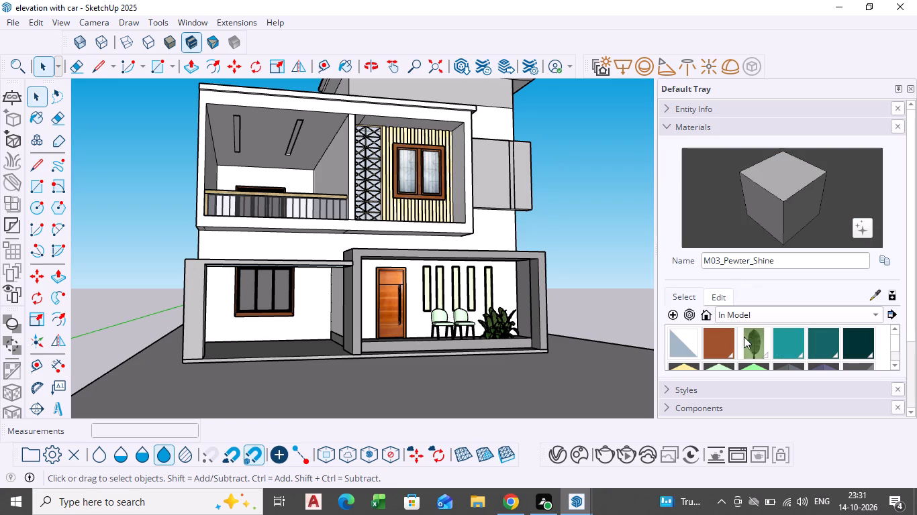
scroll(744, 337, "up", 2)
scroll(505, 206, "down", 7)
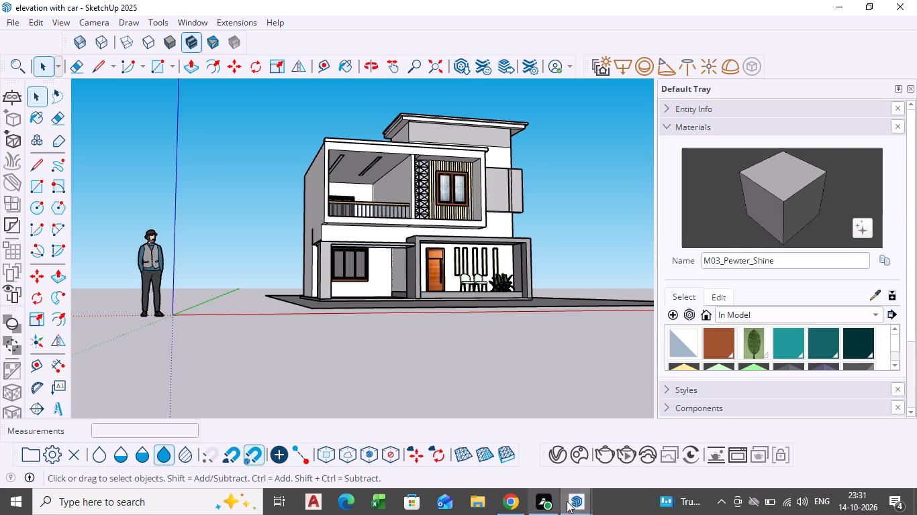
Force-close the unresponsive SketchUp instance holding the unsaved landscaped "elevation with car" model.
left_click(569, 497)
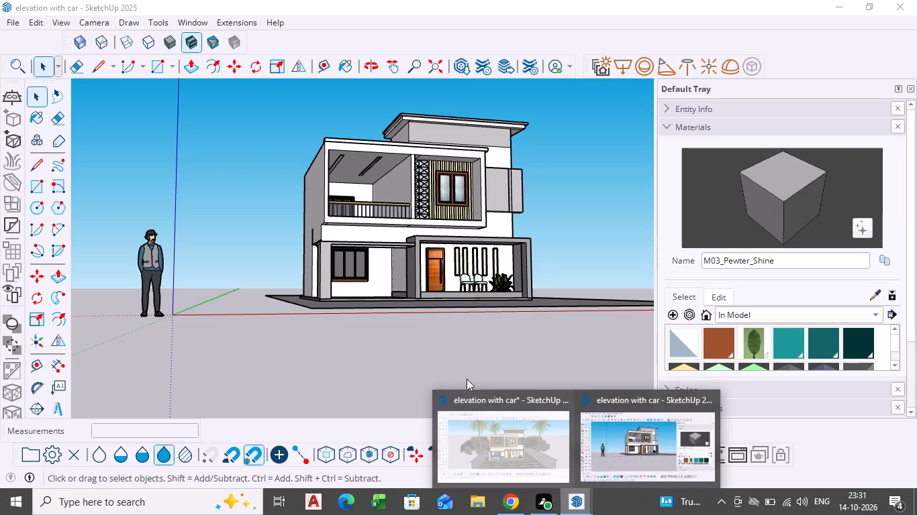
left_click(499, 438)
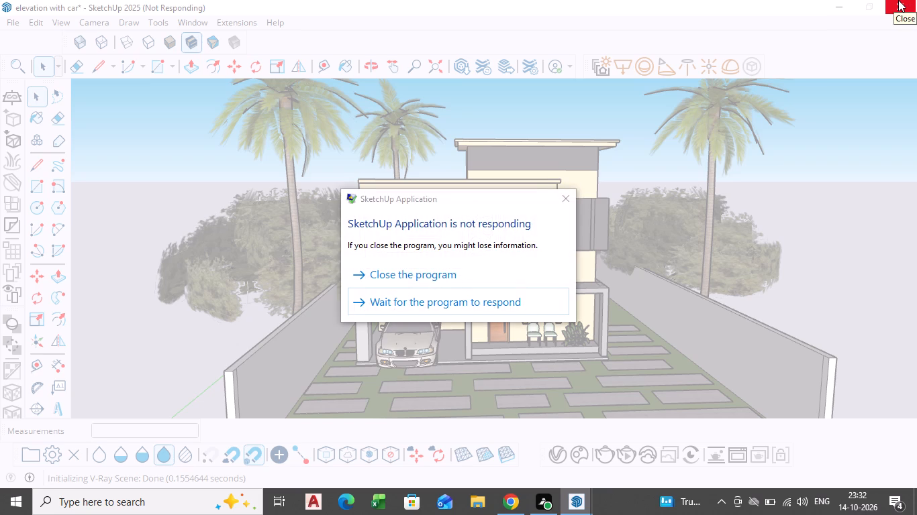
left_click(430, 299)
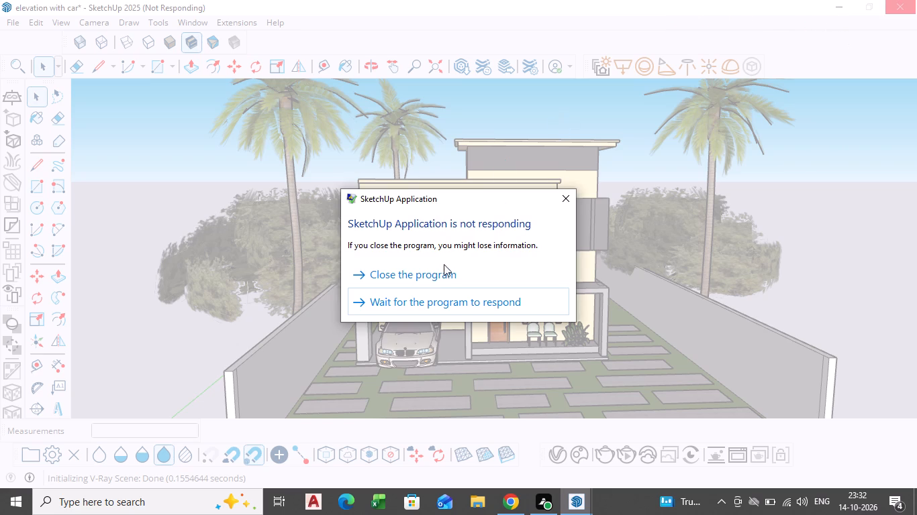
left_click(431, 272)
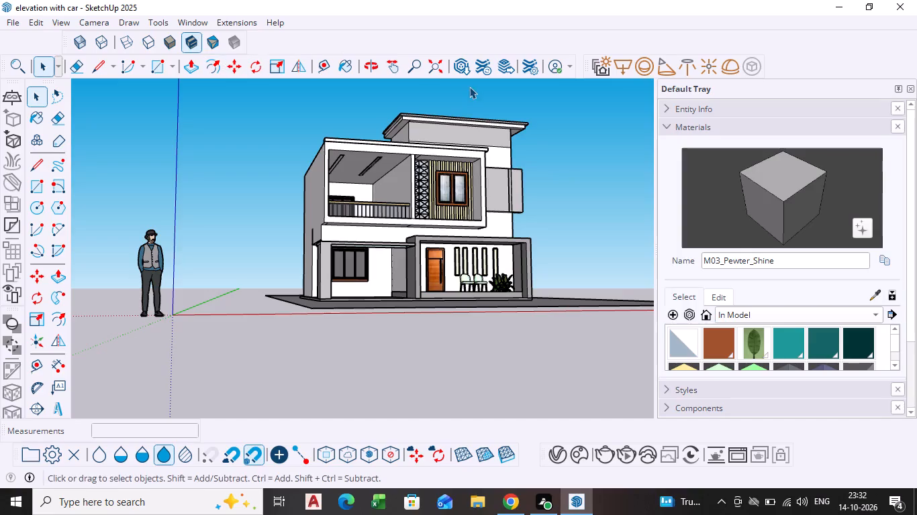
Look through the recent files in the Welcome to SketchUp window and dismiss it.
left_click(285, 24)
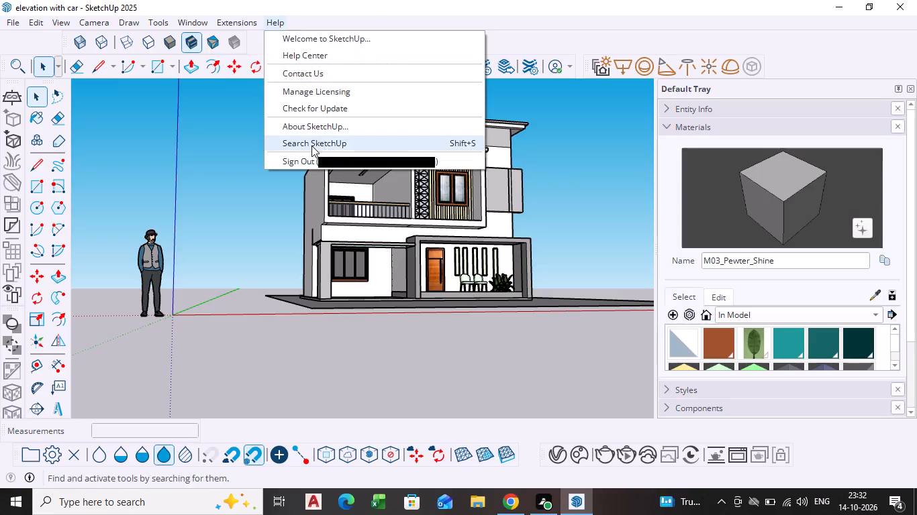
left_click(327, 42)
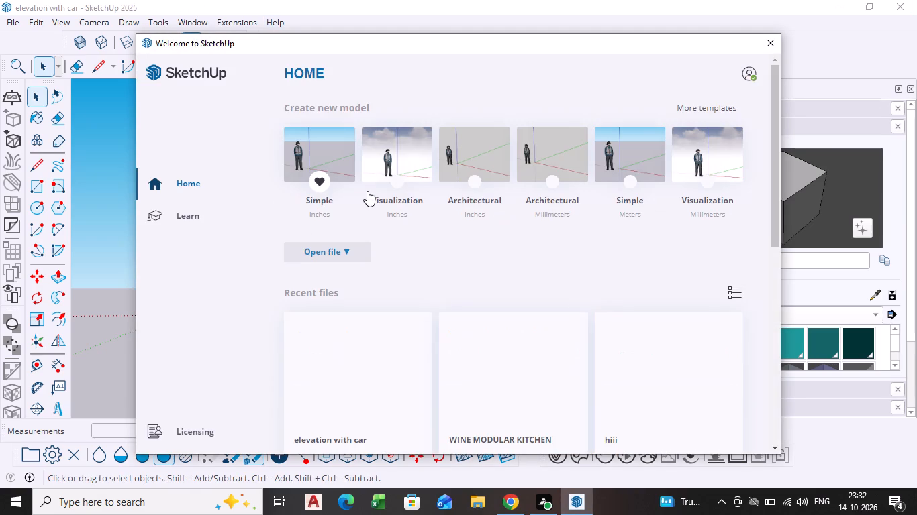
scroll(391, 380, "down", 2)
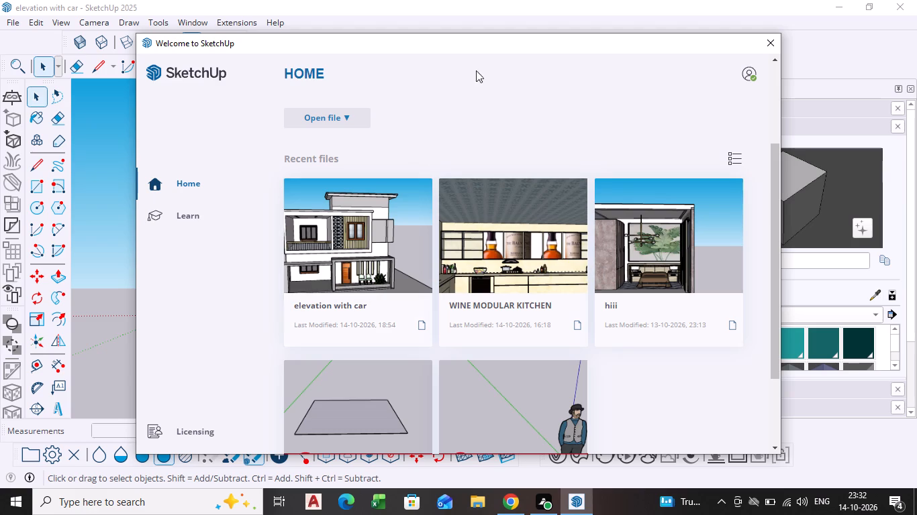
left_click(775, 48)
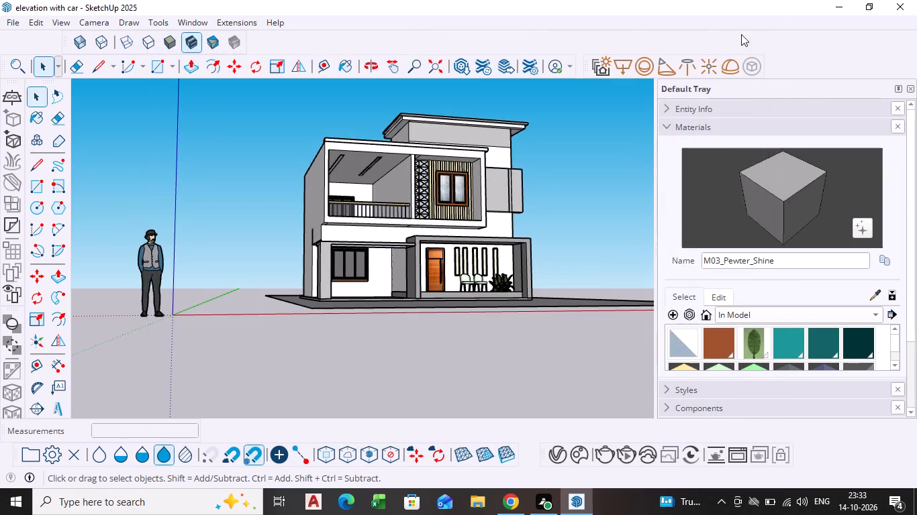
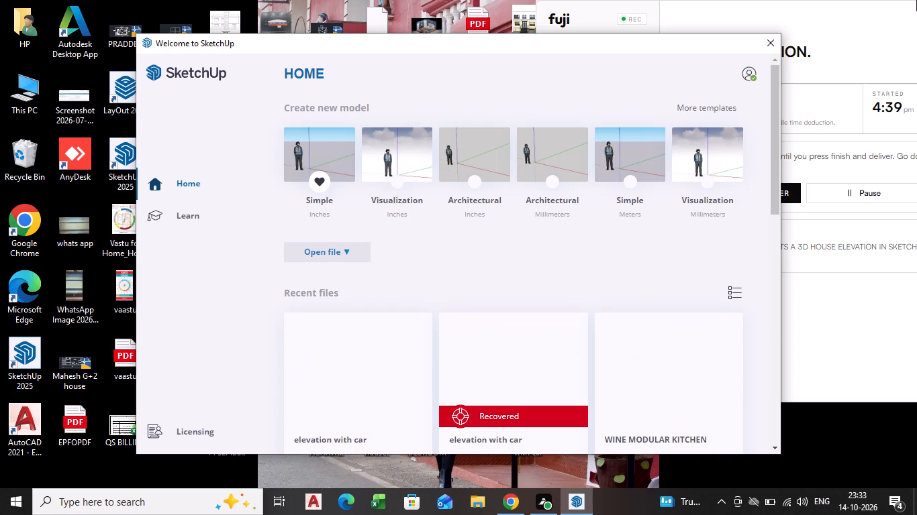
Open the recovered version of the "elevation with car" model from the recent files.
scroll(493, 272, "down", 2)
left_click(522, 222)
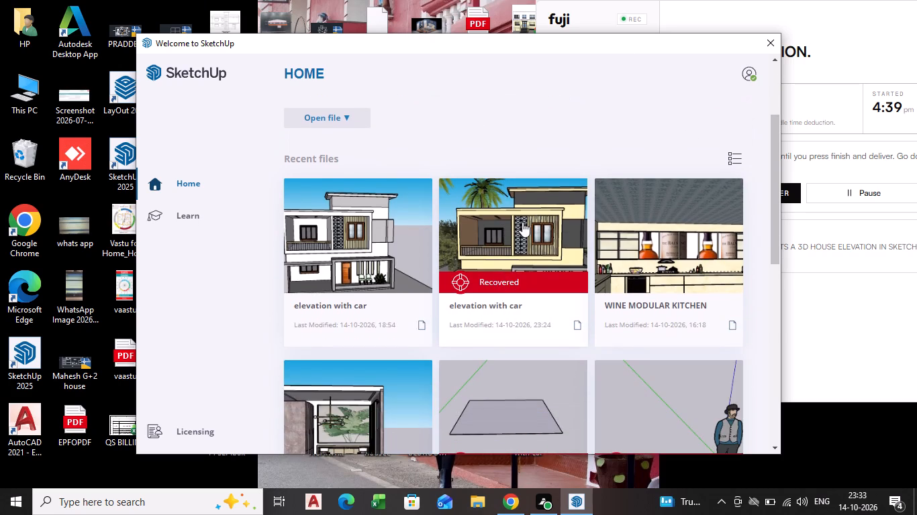
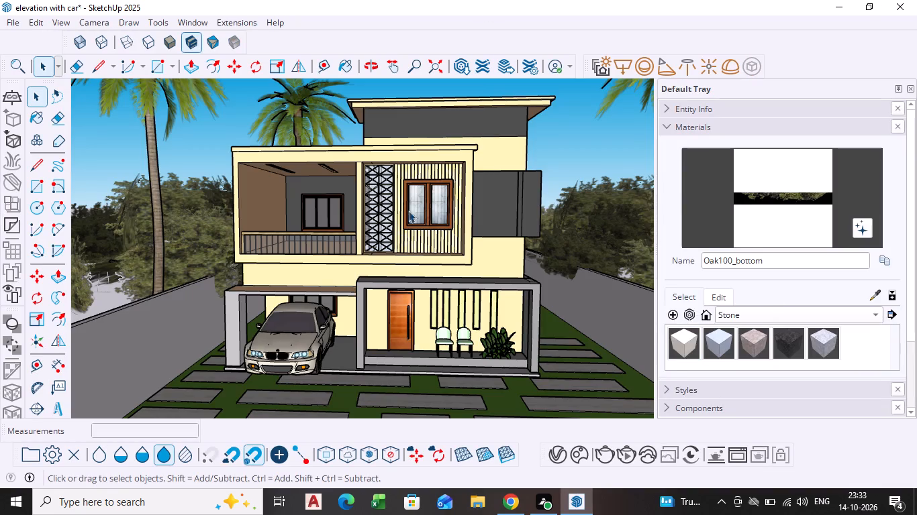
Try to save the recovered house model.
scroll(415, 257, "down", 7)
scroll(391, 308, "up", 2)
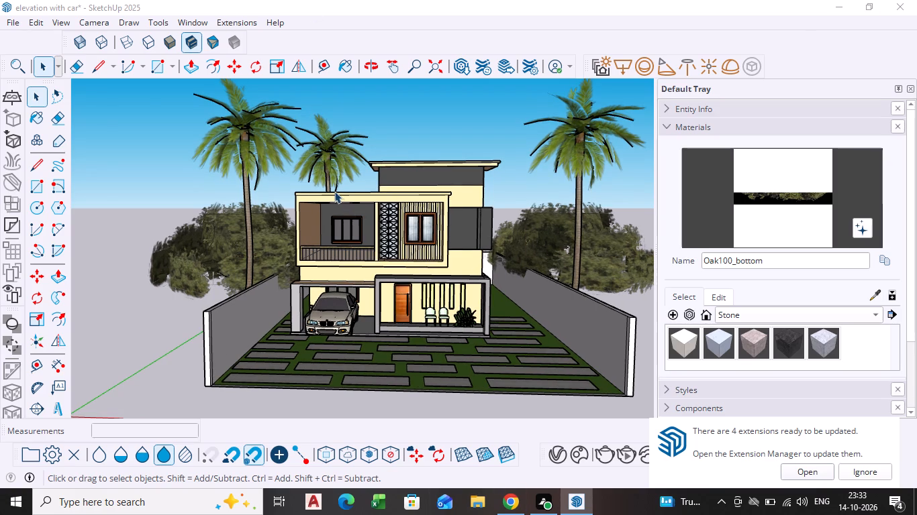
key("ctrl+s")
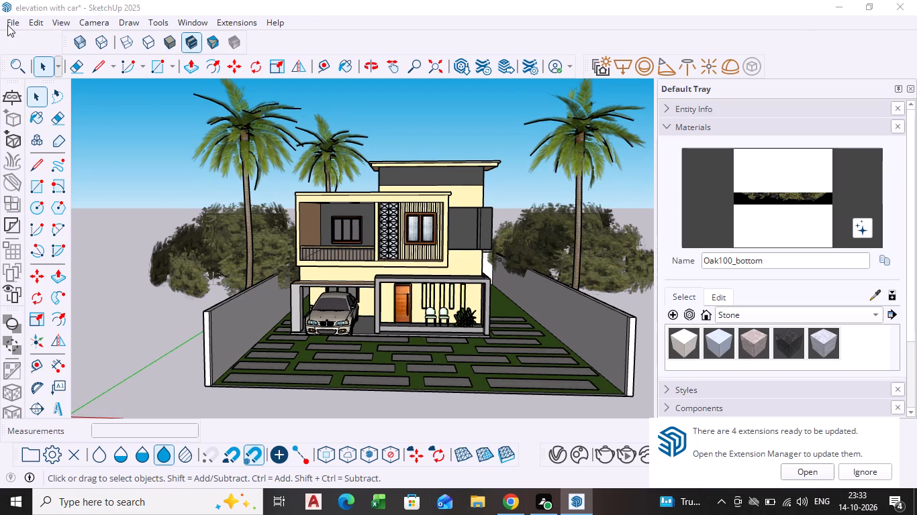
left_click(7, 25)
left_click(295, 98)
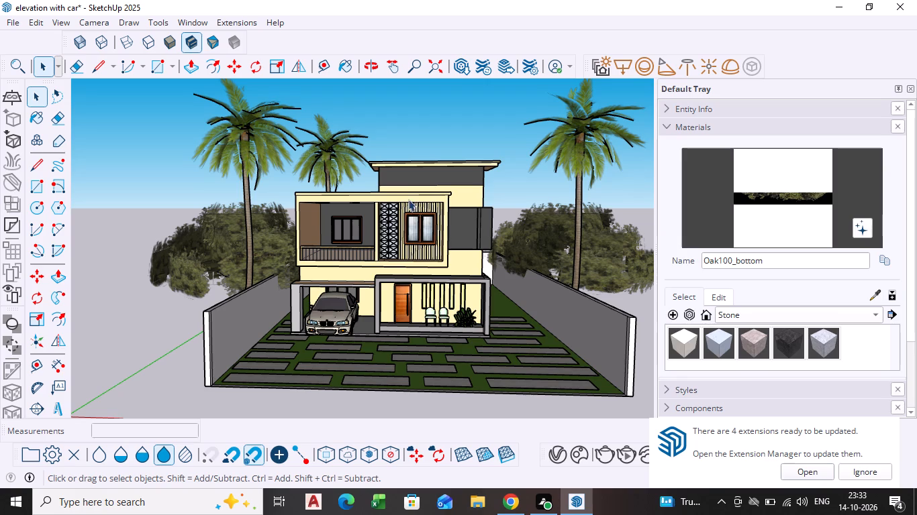
Close the default tray and frame the house's front elevation with the car, boundary walls and palms for rendering.
middle_click_drag(459, 352, 413, 376, "shift")
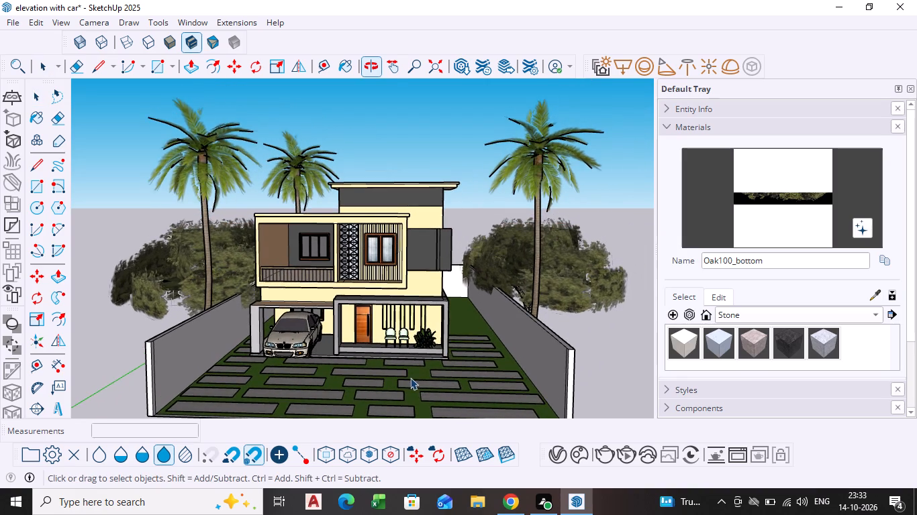
scroll(407, 377, "up", 1)
middle_click_drag(398, 351, 414, 324)
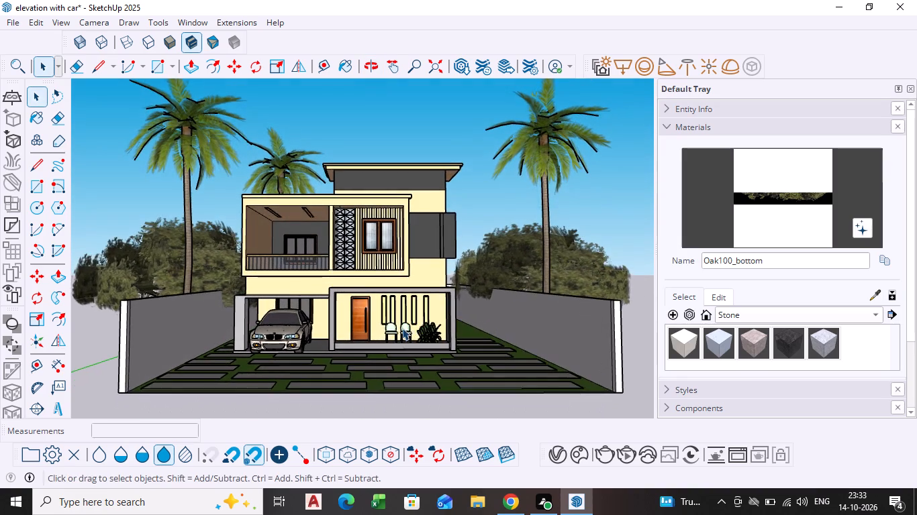
scroll(401, 328, "up", 2)
middle_click_drag(395, 331, 399, 349)
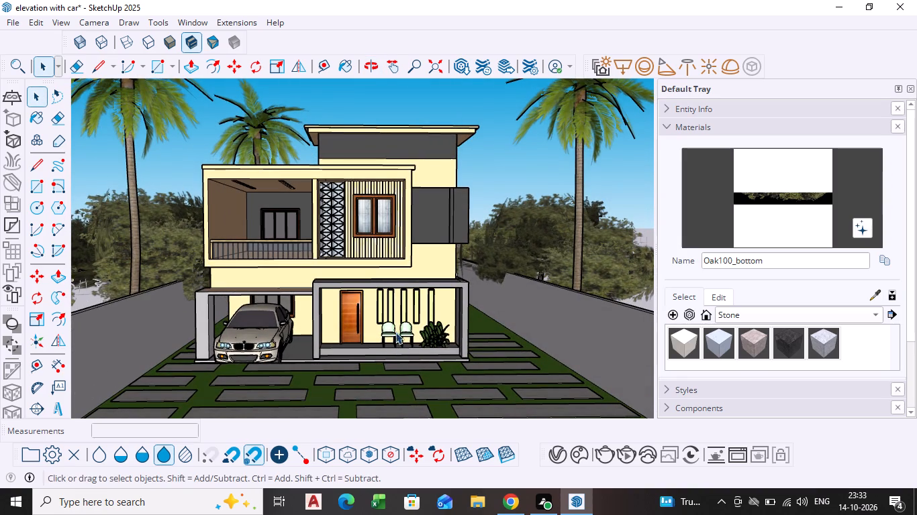
middle_click_drag(392, 325, 392, 337, "shift")
middle_click_drag(392, 337, 397, 307)
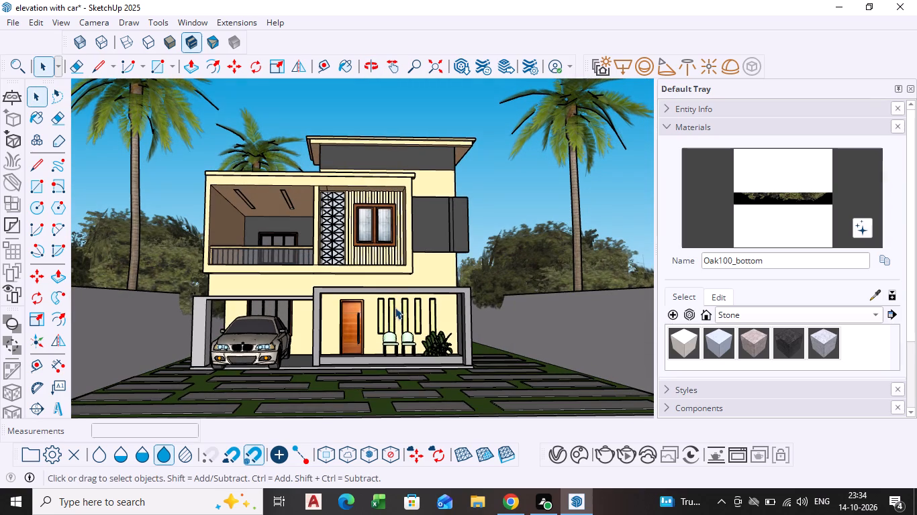
scroll(363, 295, "down", 1)
middle_click_drag(363, 295, 363, 308, "shift")
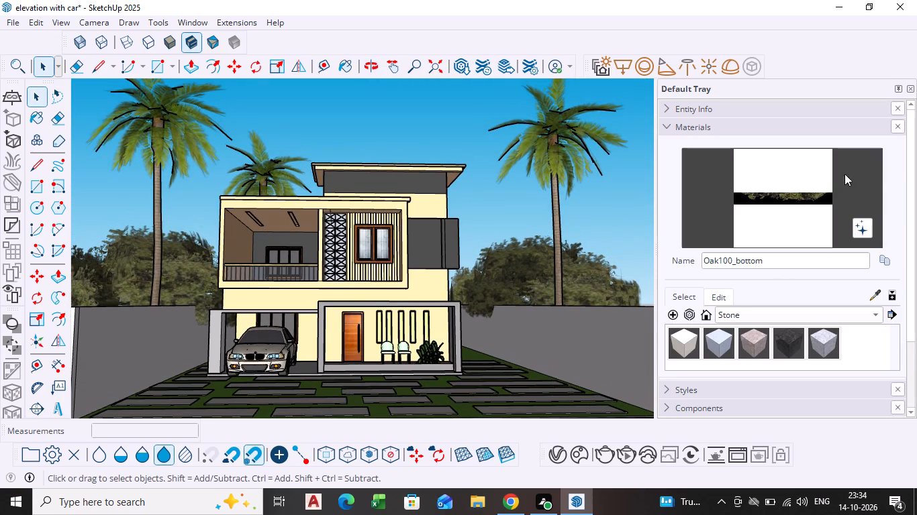
left_click(911, 84)
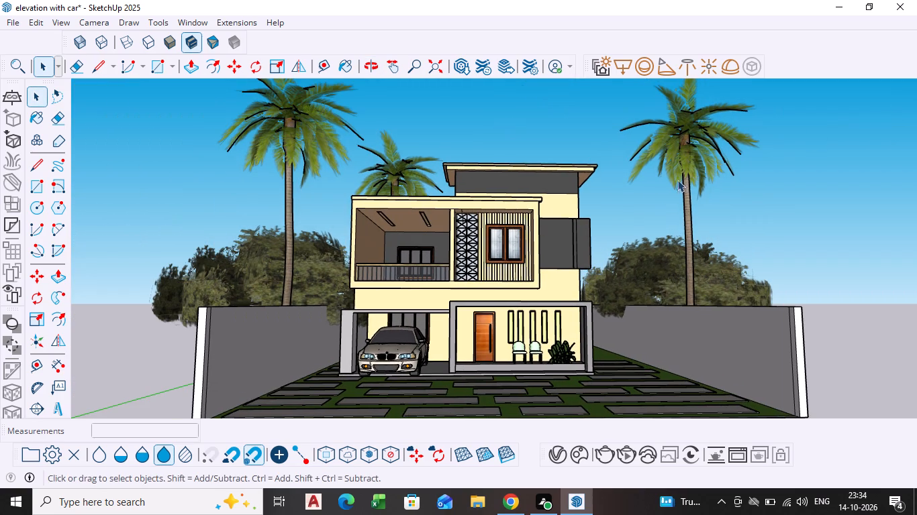
middle_click_drag(546, 249, 516, 255)
scroll(510, 269, "up", 2)
scroll(510, 269, "down", 2)
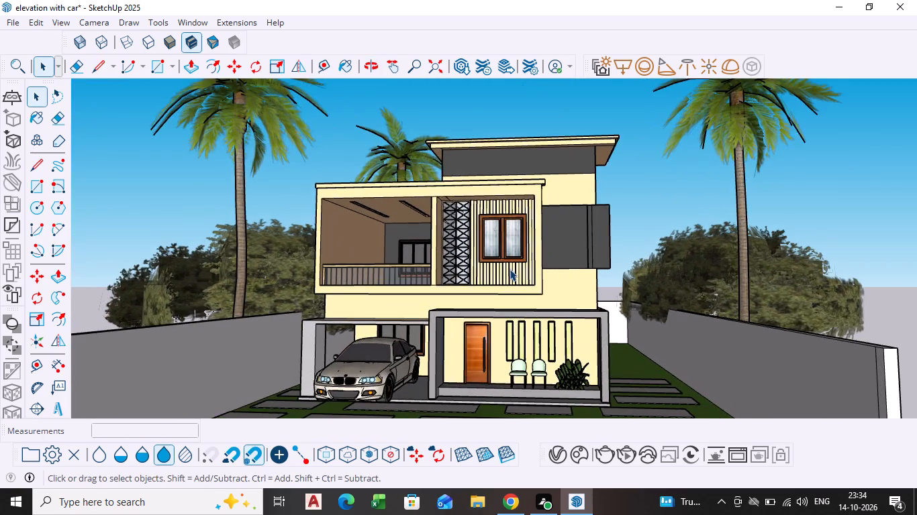
middle_click_drag(510, 269, 511, 286)
middle_click_drag(508, 278, 508, 271)
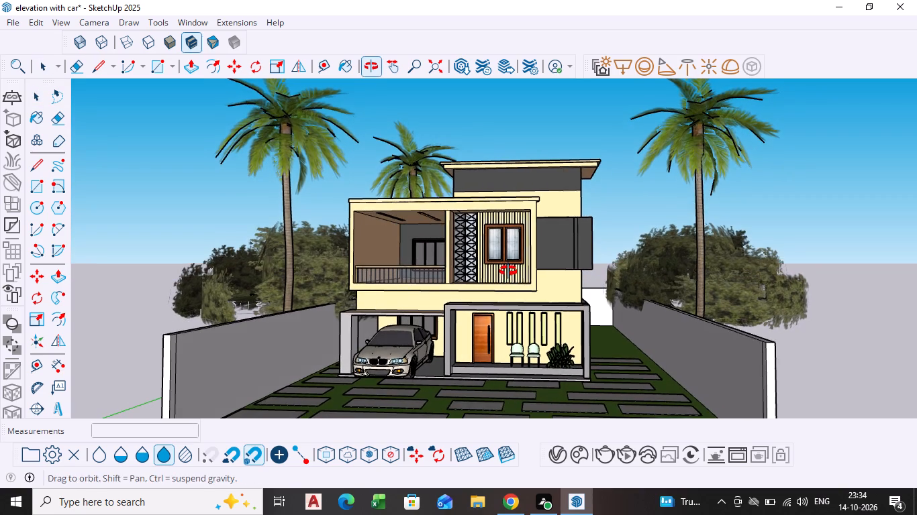
middle_click_drag(508, 271, 509, 271)
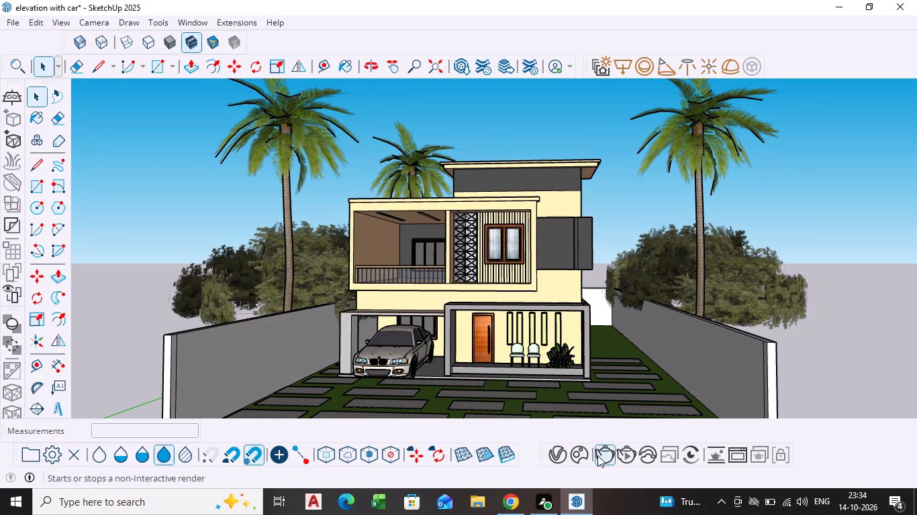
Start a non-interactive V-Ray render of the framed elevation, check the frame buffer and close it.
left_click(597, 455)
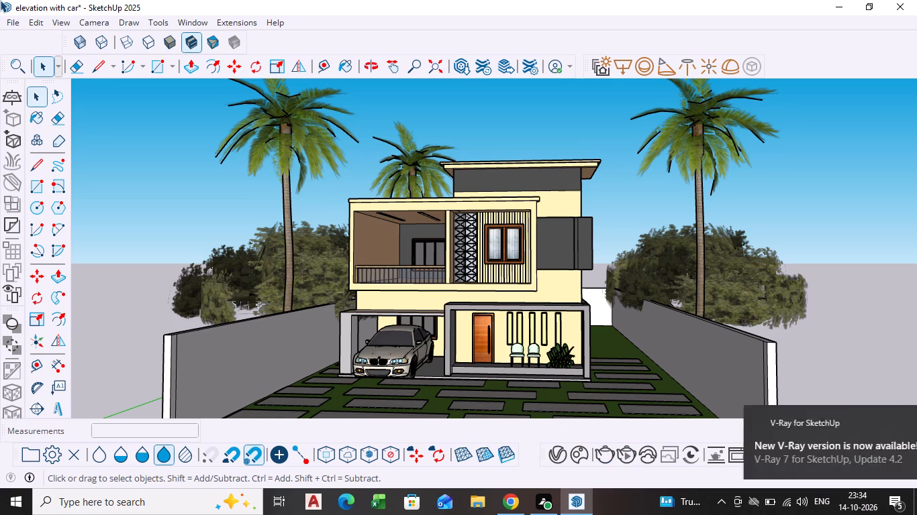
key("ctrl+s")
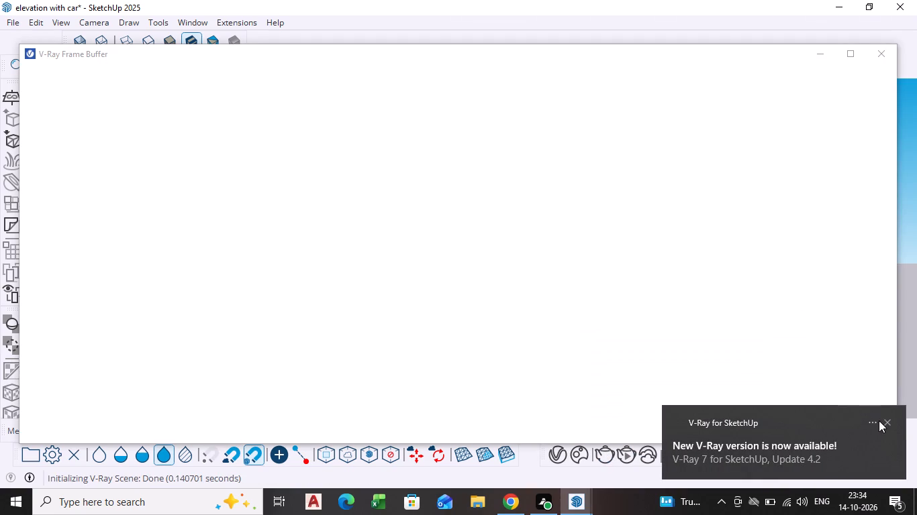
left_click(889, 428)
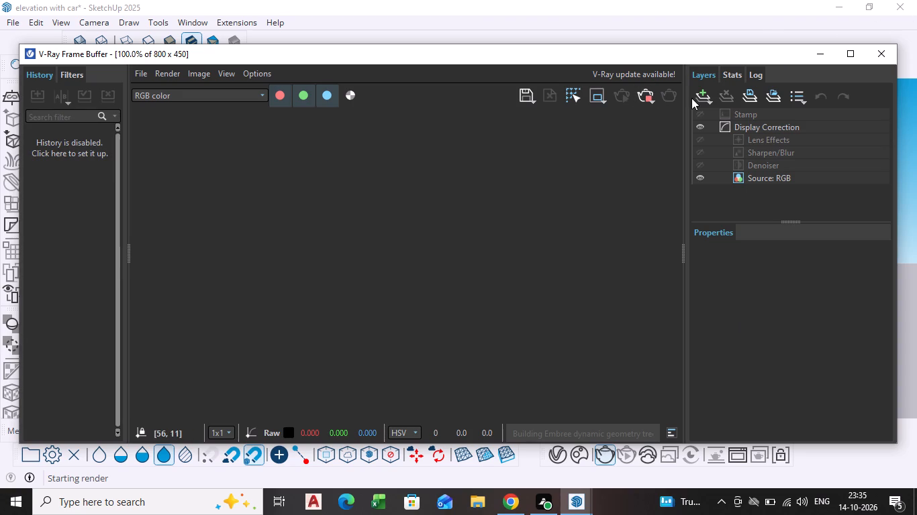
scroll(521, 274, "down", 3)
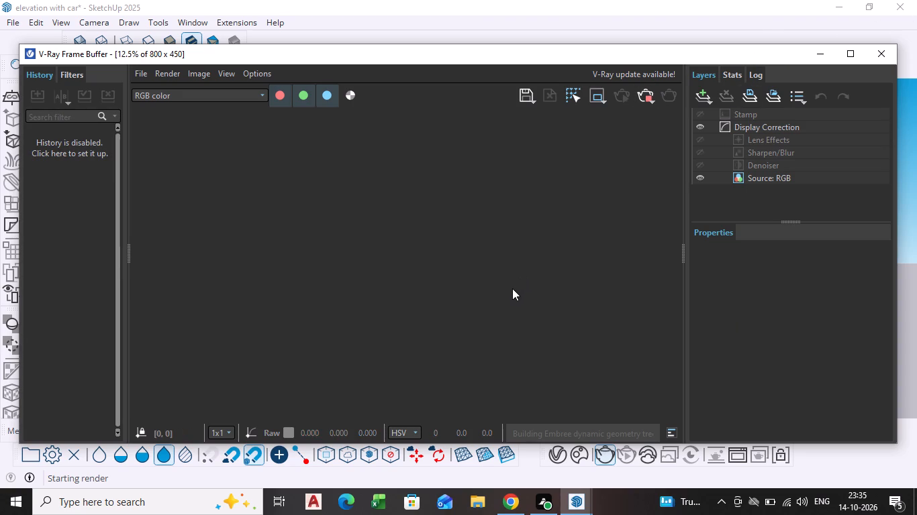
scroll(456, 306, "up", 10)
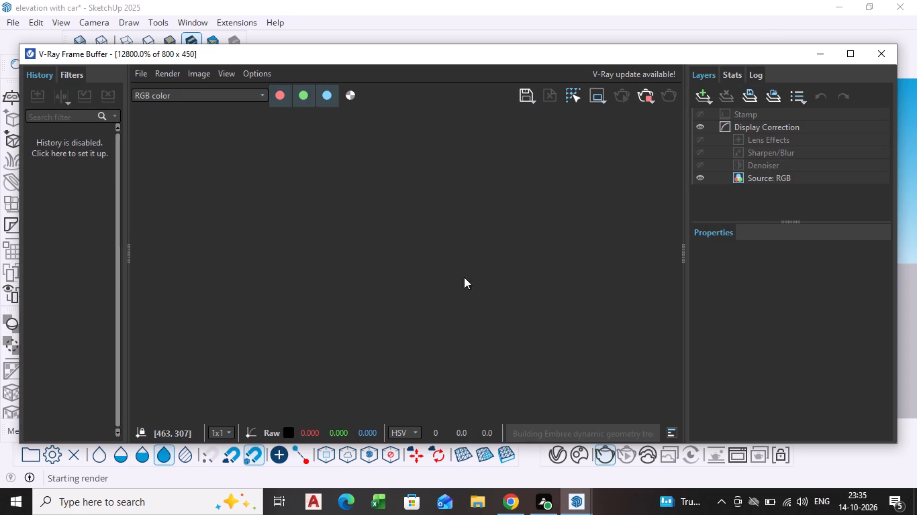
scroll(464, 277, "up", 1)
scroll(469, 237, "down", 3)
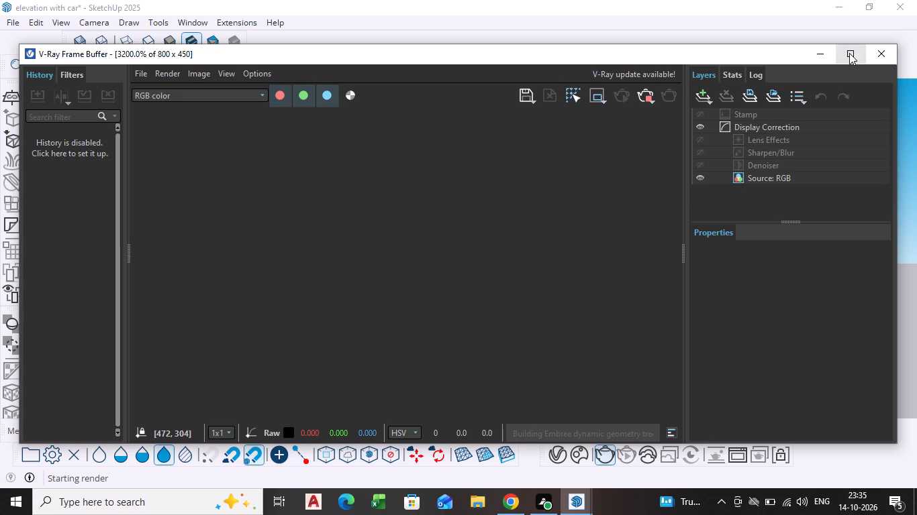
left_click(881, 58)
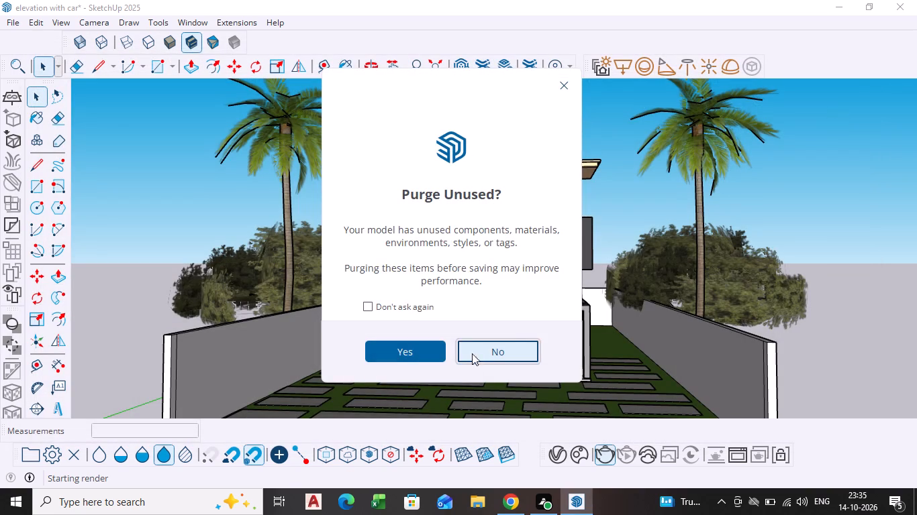
Purge the unused items and save the model as "elevation with car" on the Desktop, replacing the existing file.
left_click(413, 353)
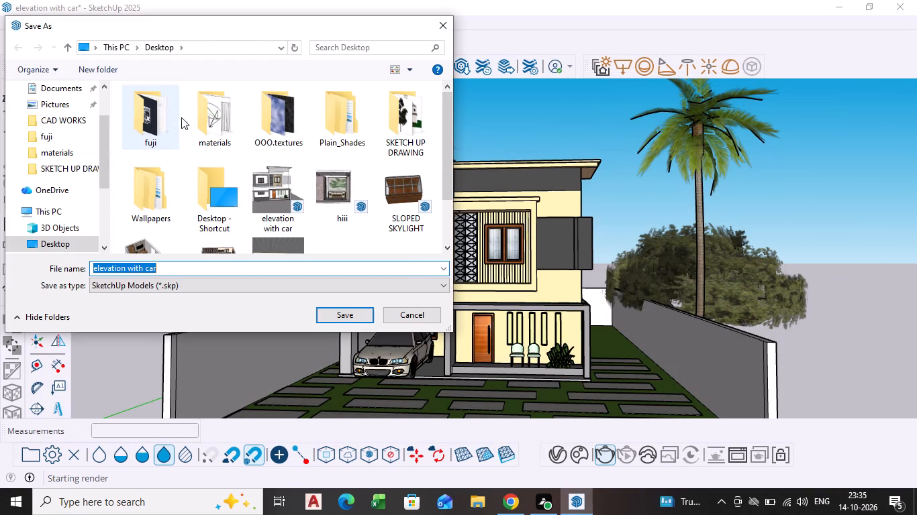
left_click(198, 264)
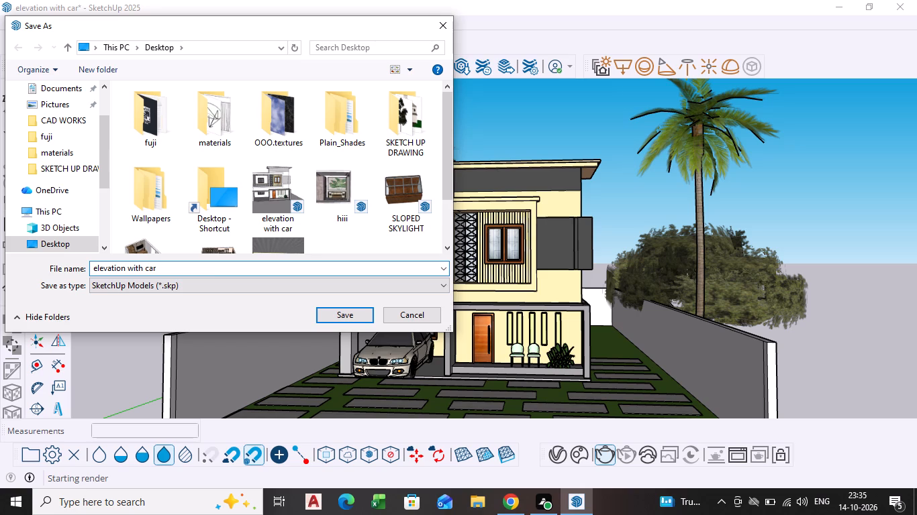
left_click(336, 317)
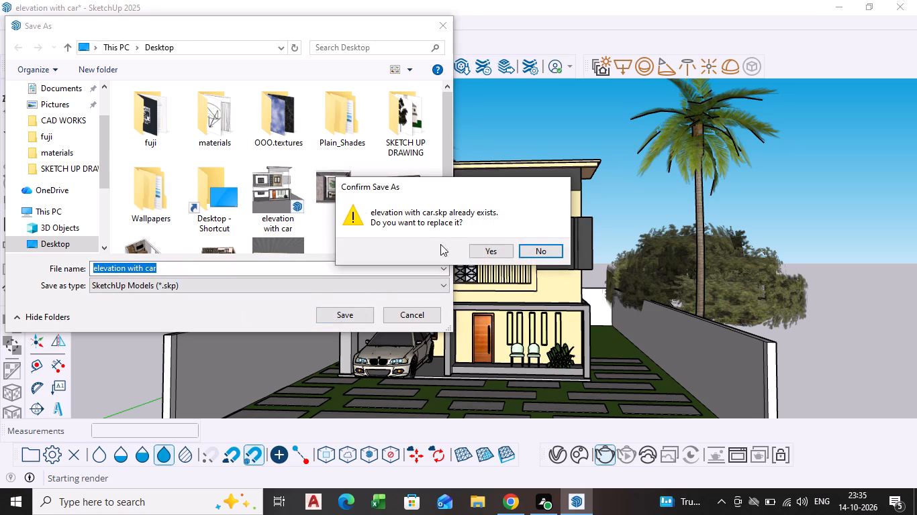
left_click(489, 256)
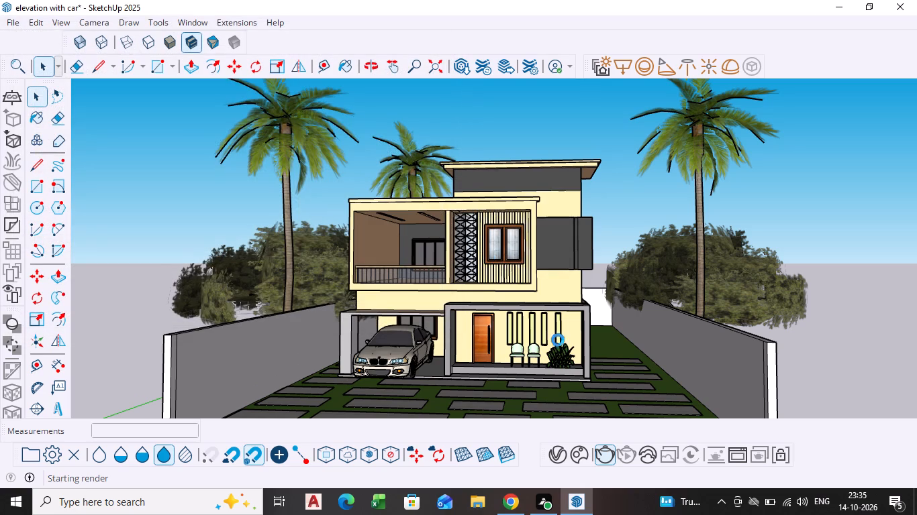
Stop the running V-Ray render and start a new non-interactive render of the framed elevation.
left_click(814, 267)
left_click(603, 455)
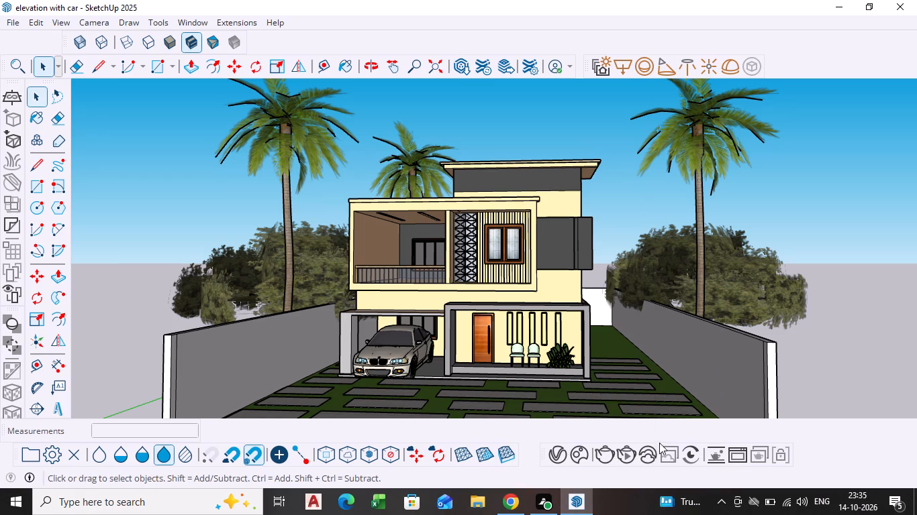
left_click(609, 453)
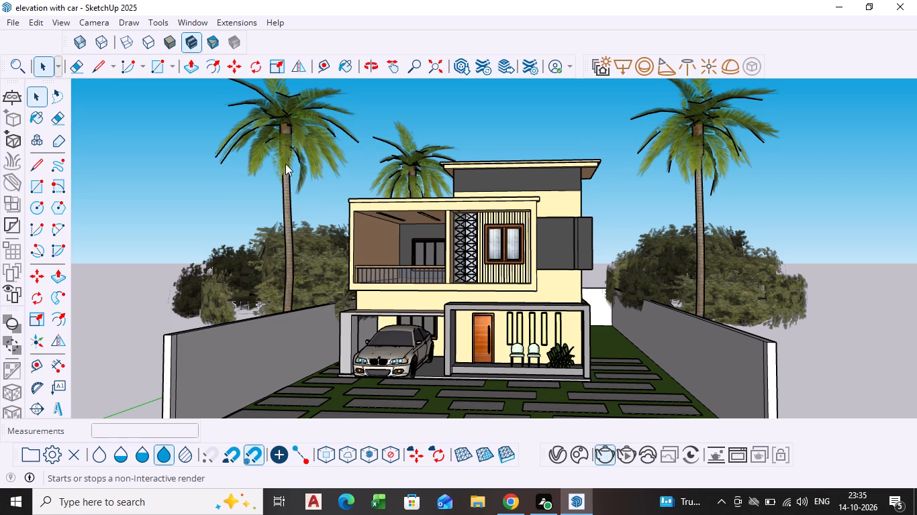
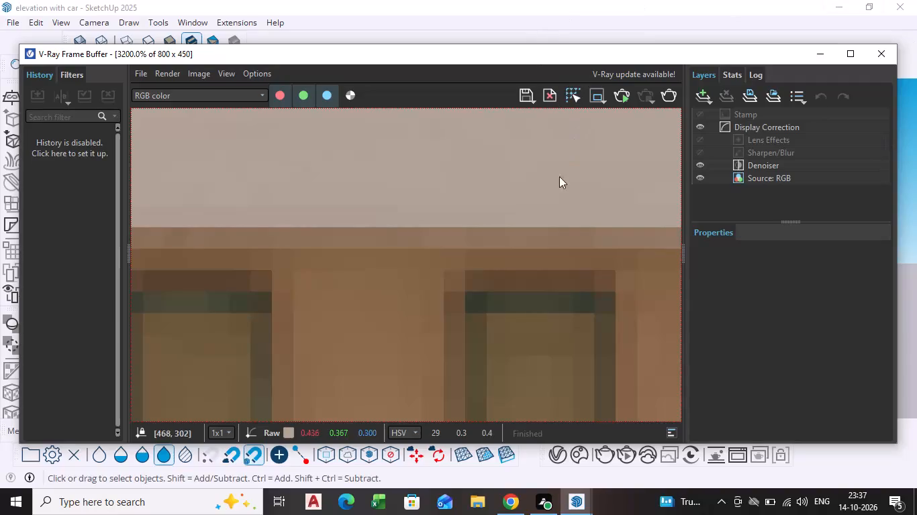
Examine the finished V-Ray render of the front elevation up close and as a whole, and close the frame buffer.
scroll(373, 266, "down", 4)
scroll(424, 305, "down", 4)
scroll(401, 286, "up", 4)
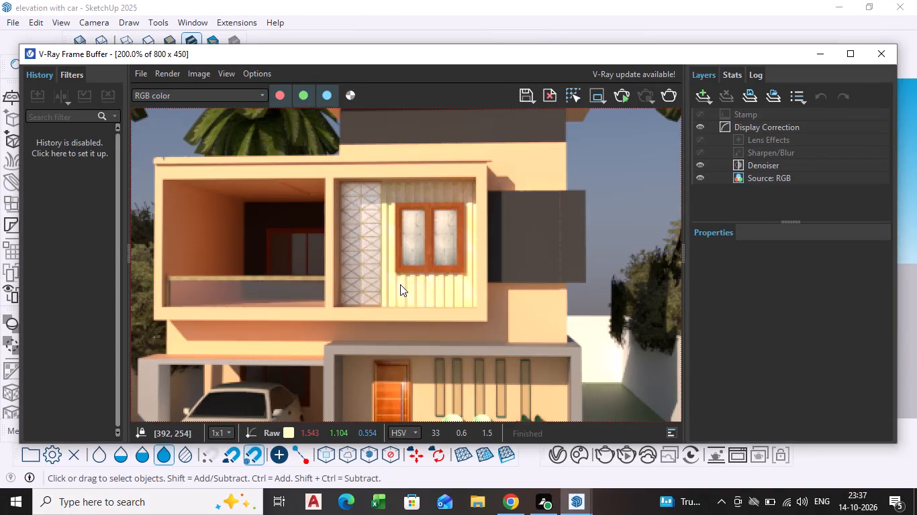
scroll(400, 285, "down", 2)
scroll(400, 287, "up", 1)
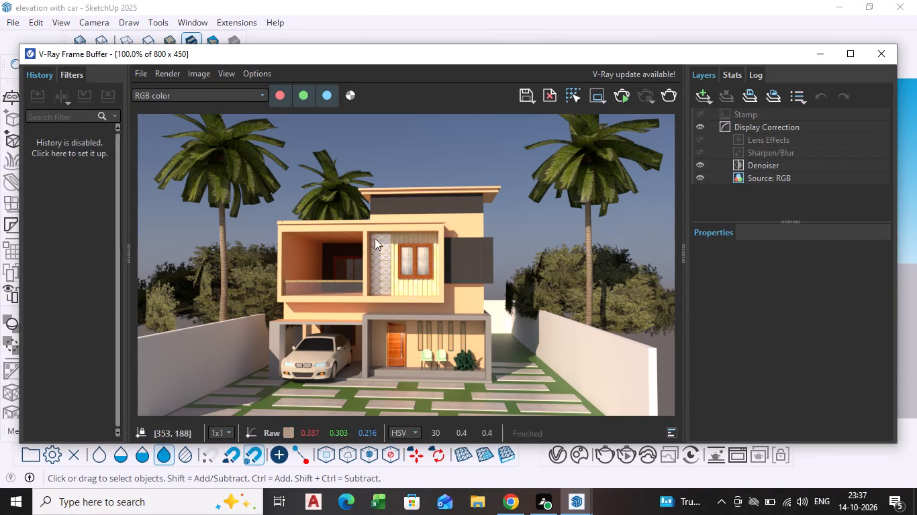
scroll(430, 306, "up", 1)
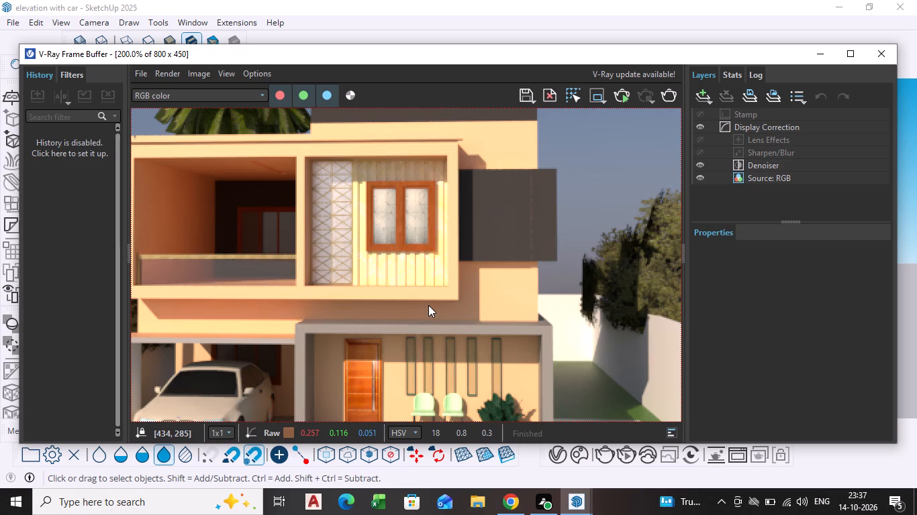
scroll(428, 304, "down", 1)
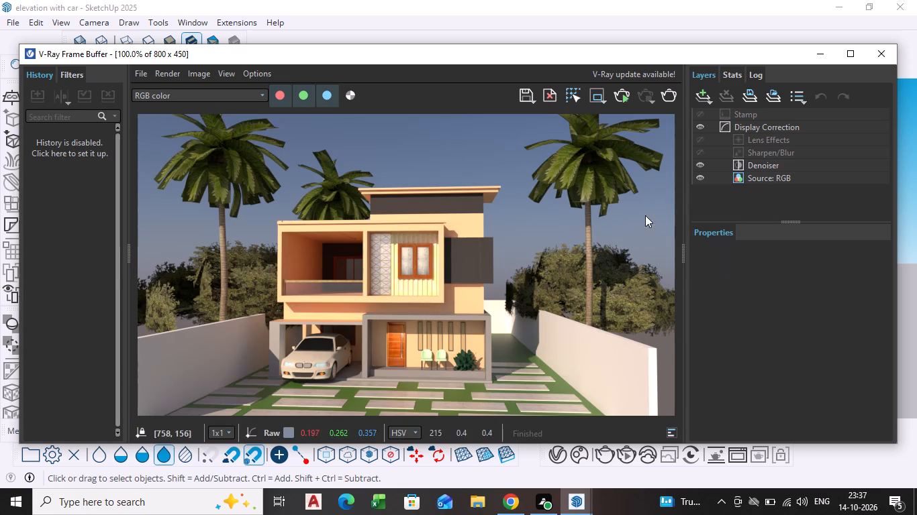
scroll(598, 177, "up", 8)
scroll(555, 190, "down", 9)
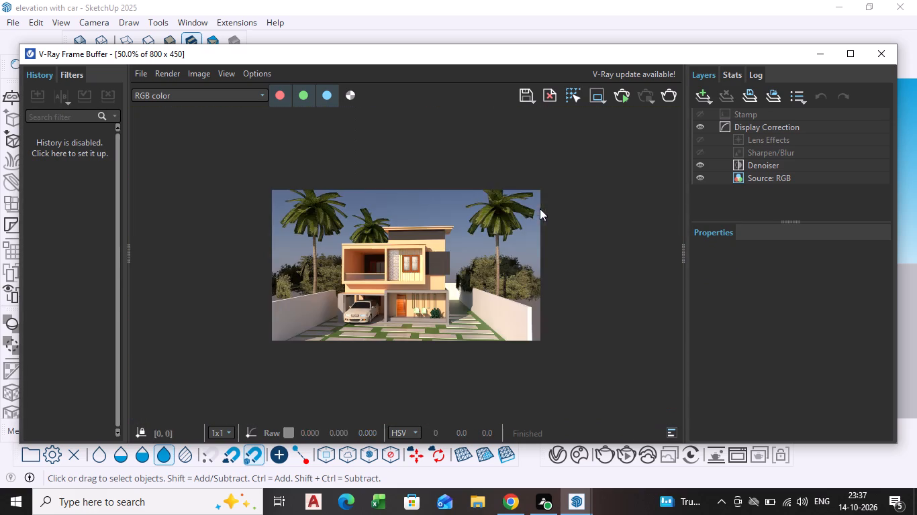
scroll(492, 236, "up", 2)
scroll(491, 240, "down", 1)
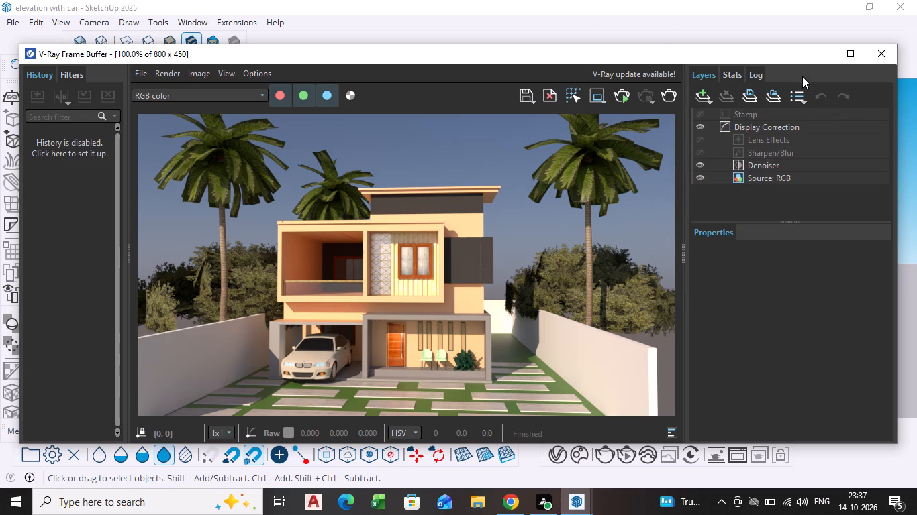
left_click(879, 57)
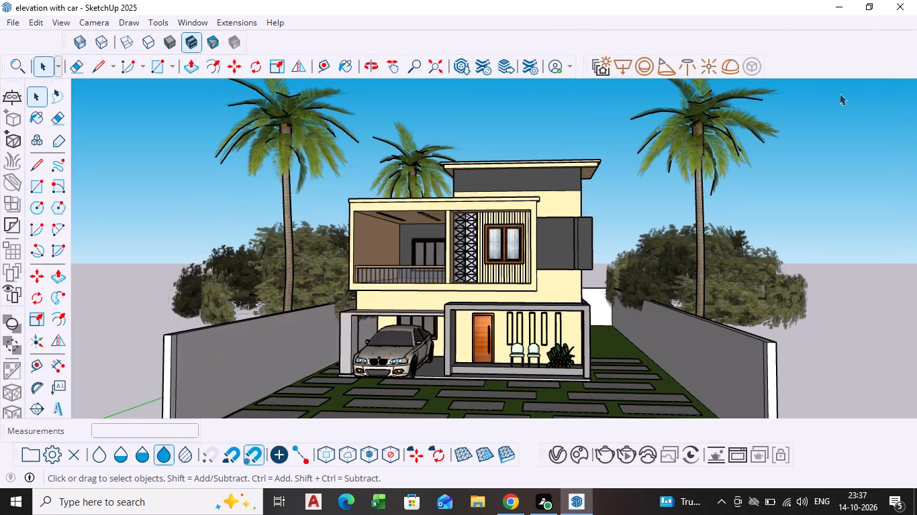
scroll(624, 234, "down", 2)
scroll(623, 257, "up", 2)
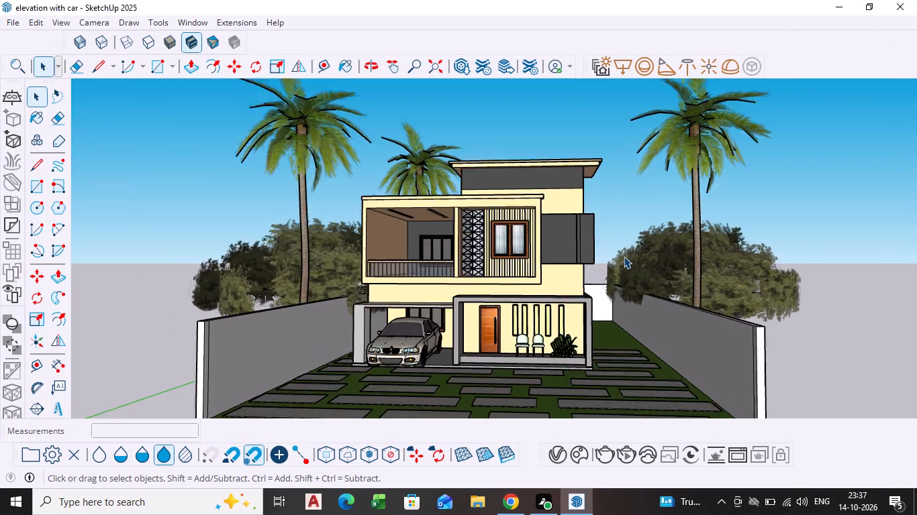